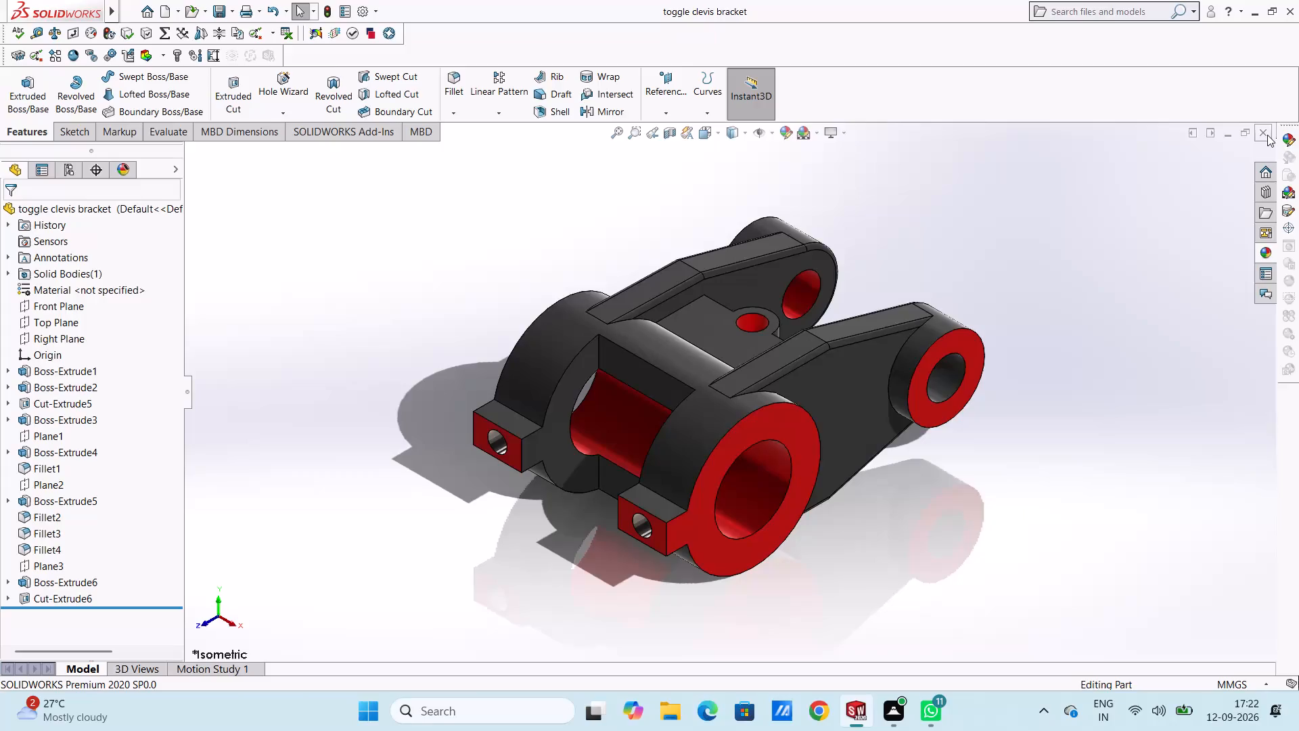
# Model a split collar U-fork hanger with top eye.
# Close the toggle clevis bracket part and create a new part document.
pyautogui.click(1267, 135)
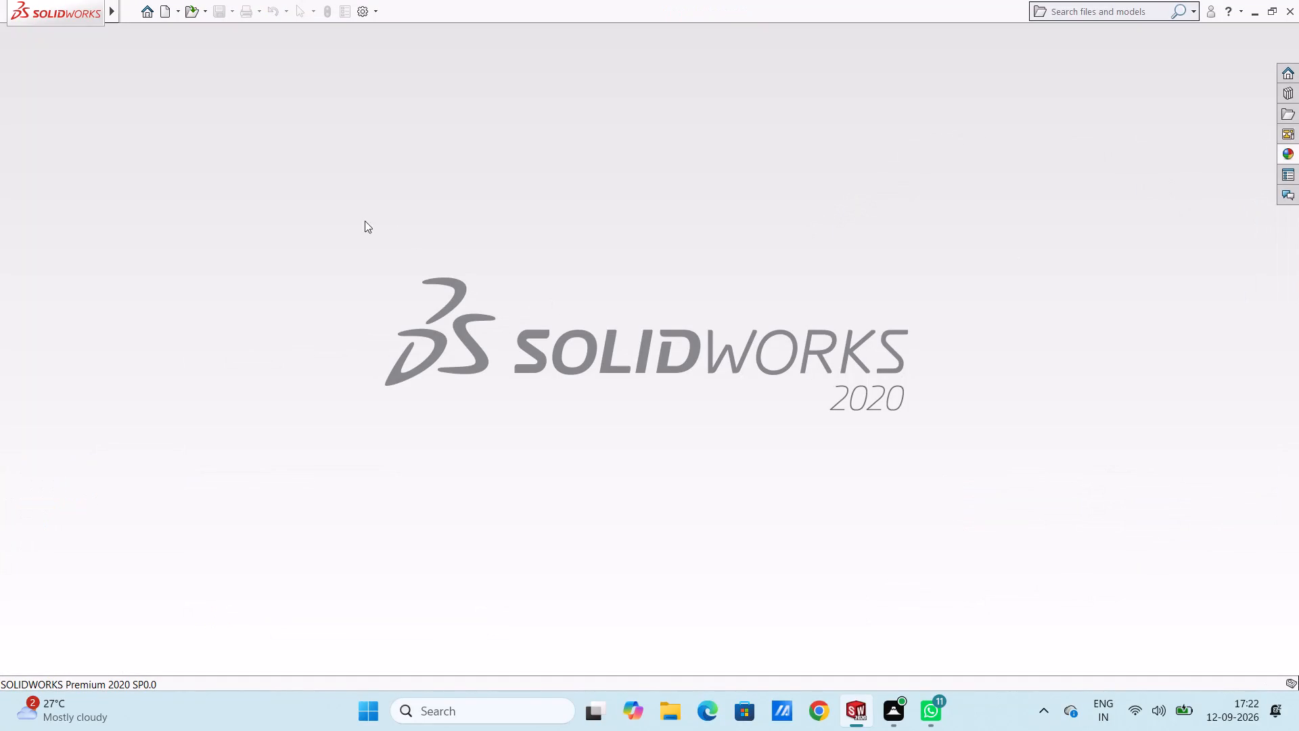
pyautogui.click(164, 18)
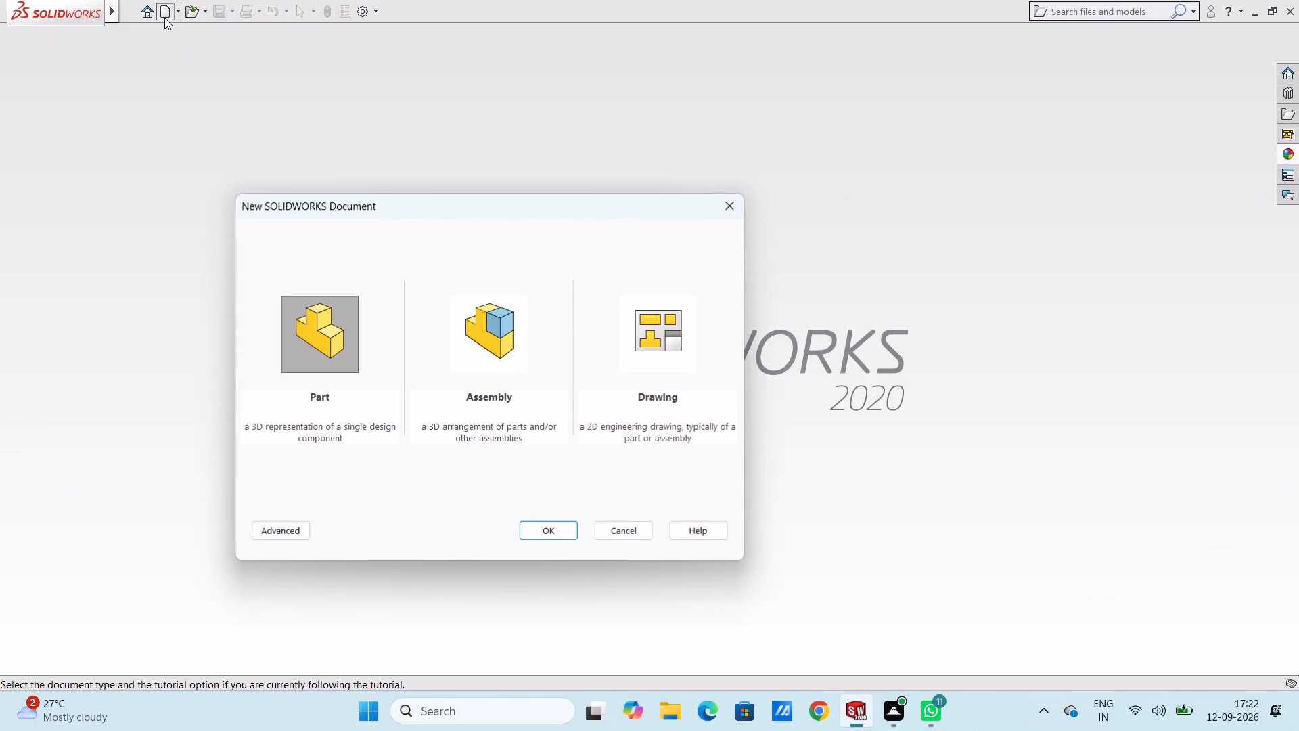
pyautogui.click(550, 524)
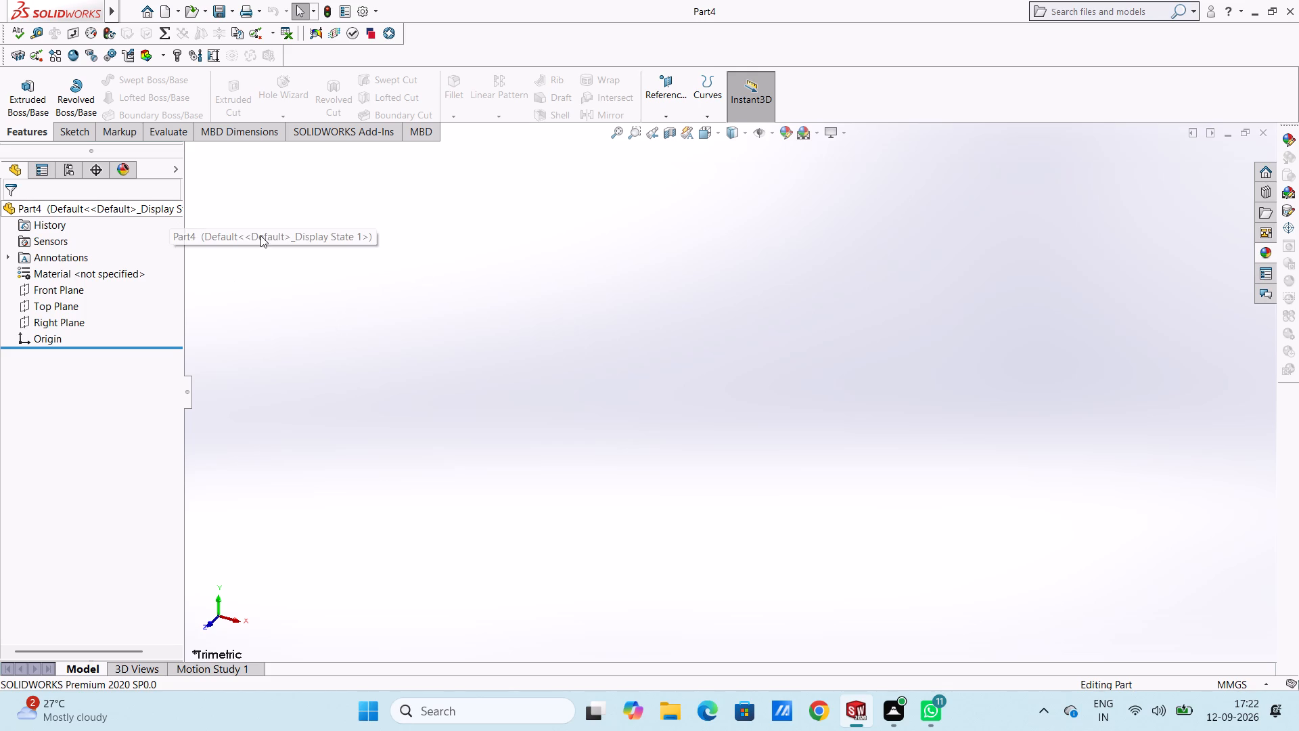
# Start a sketch on the Front Plane.
pyautogui.click(61, 129)
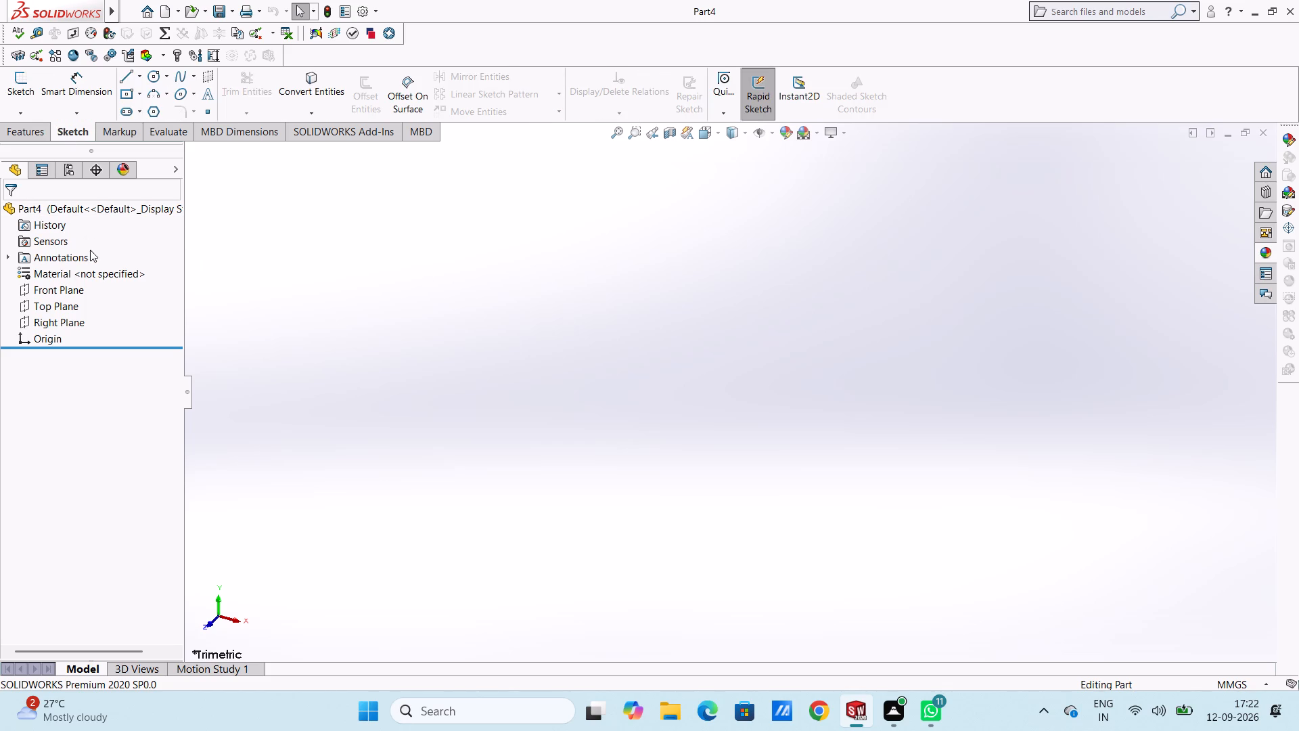
pyautogui.click(75, 292)
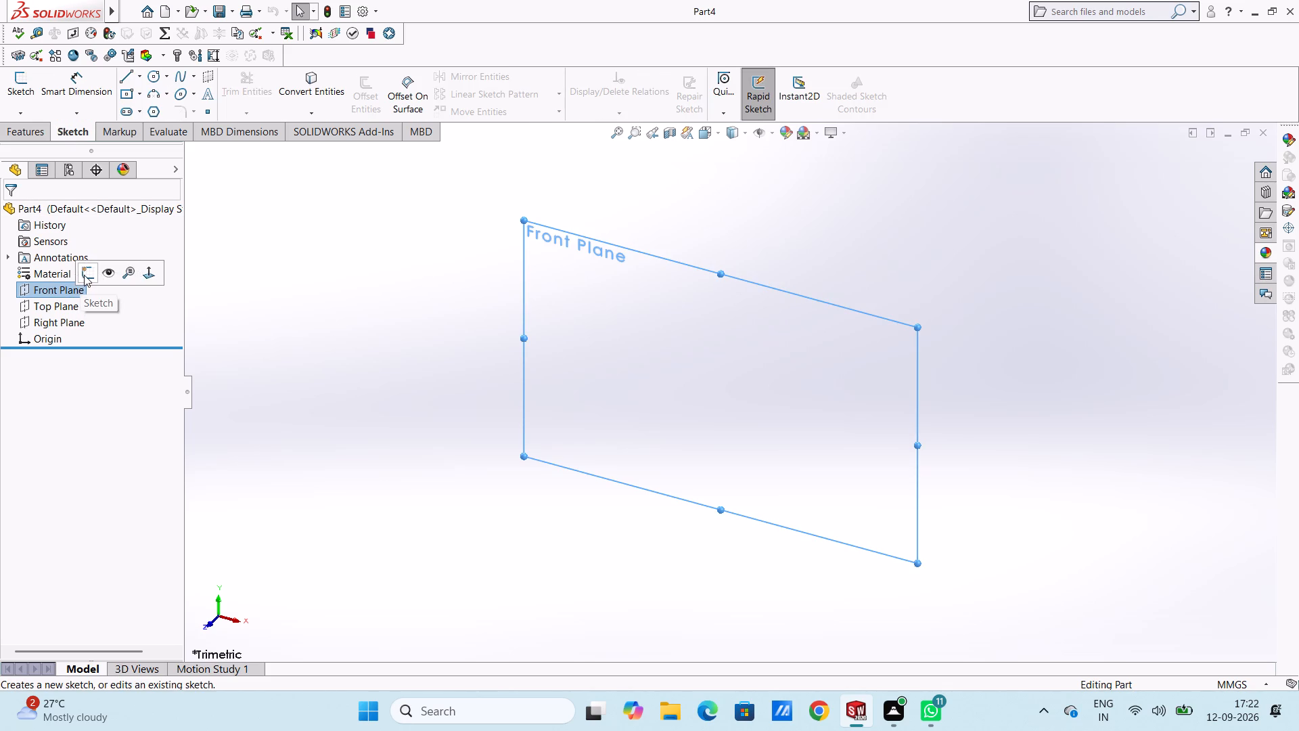
pyautogui.click(84, 275)
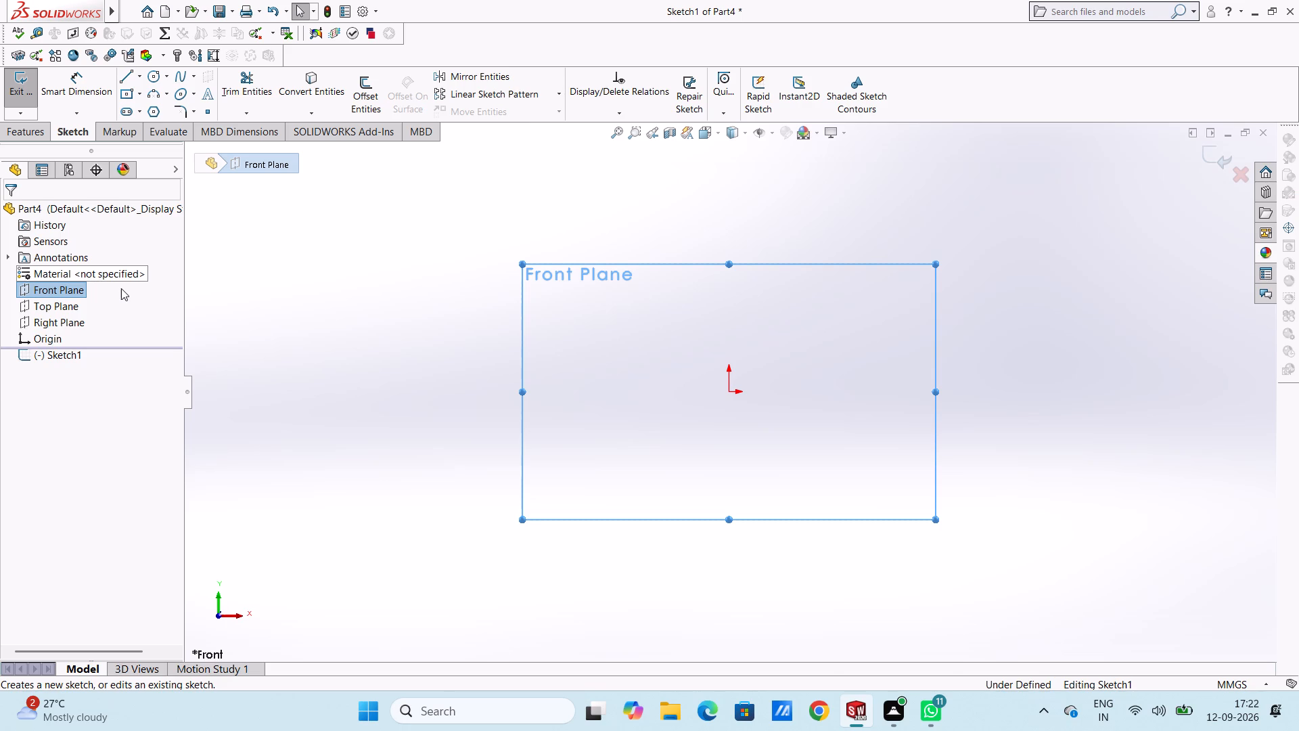
pyautogui.click(420, 320)
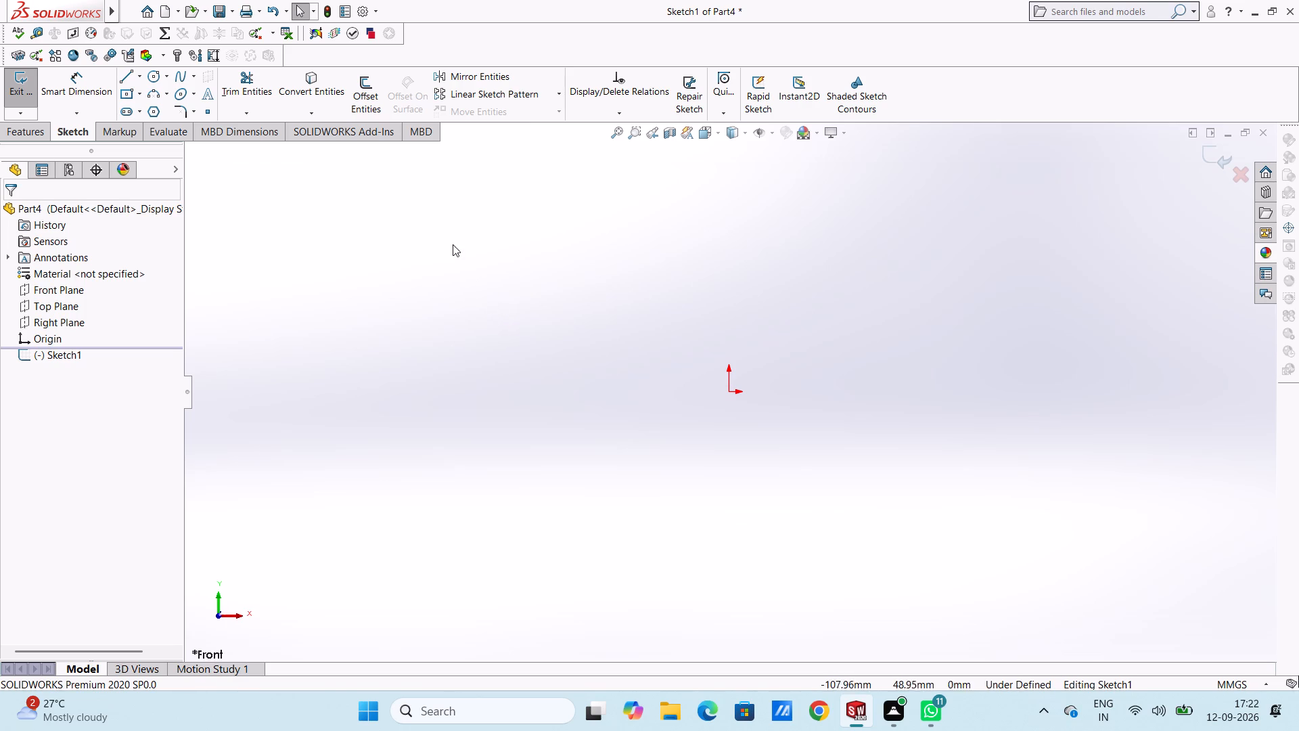
# Sketch a horizontal midpoint line centred on the origin with a half-length of 22 mm.
pyautogui.click(141, 80)
pyautogui.click(156, 127)
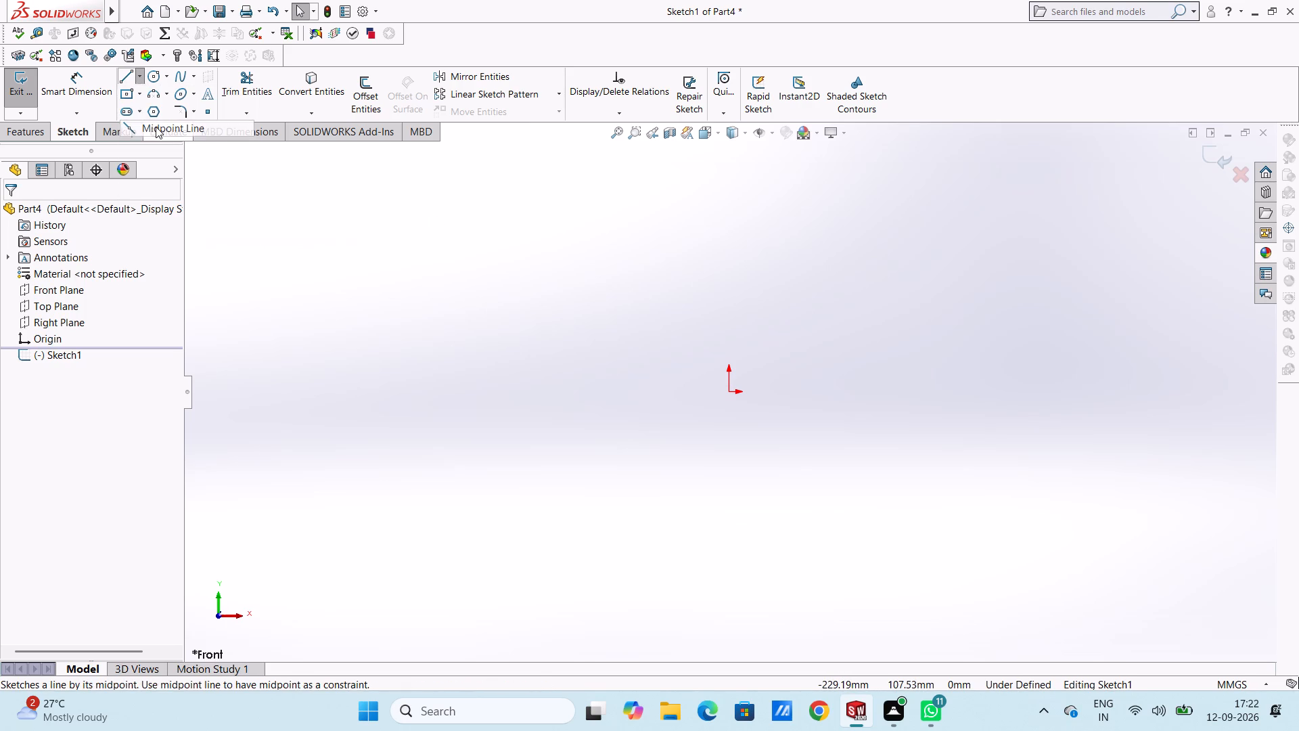
pyautogui.click(729, 391)
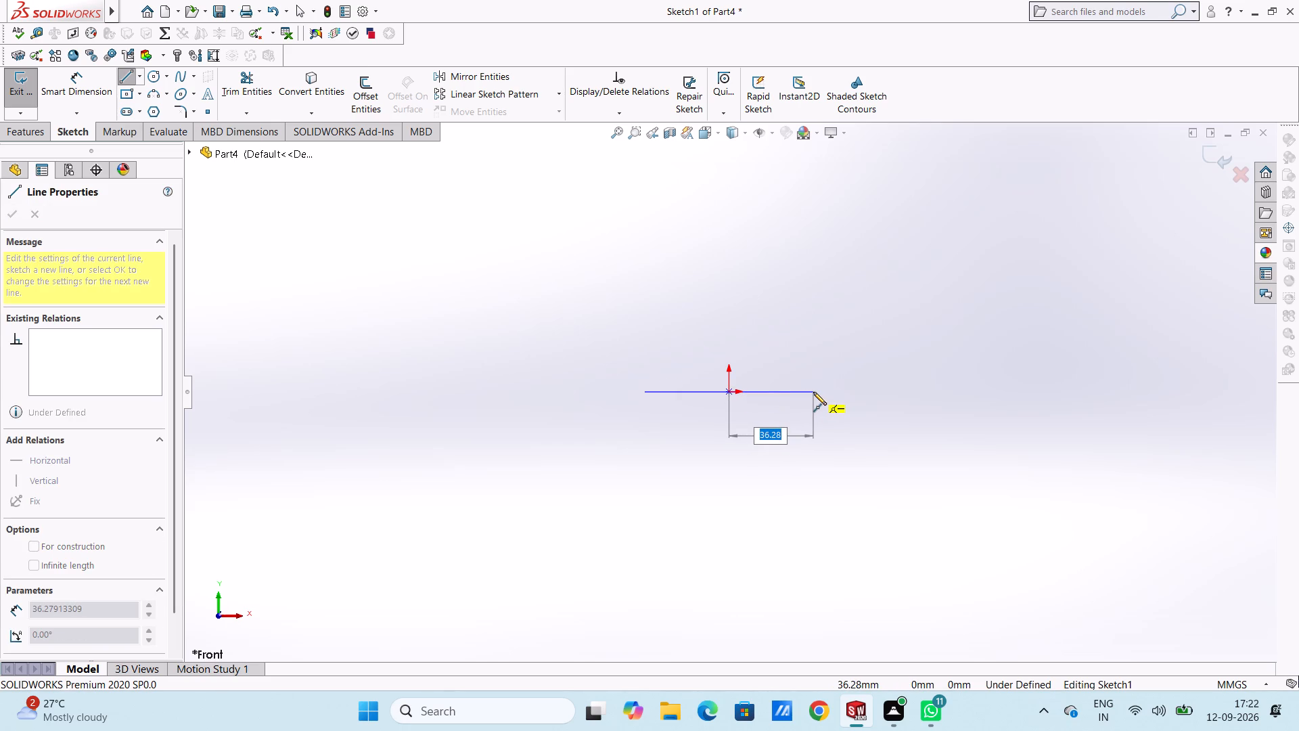
pyautogui.write('22')
pyautogui.press('Return')
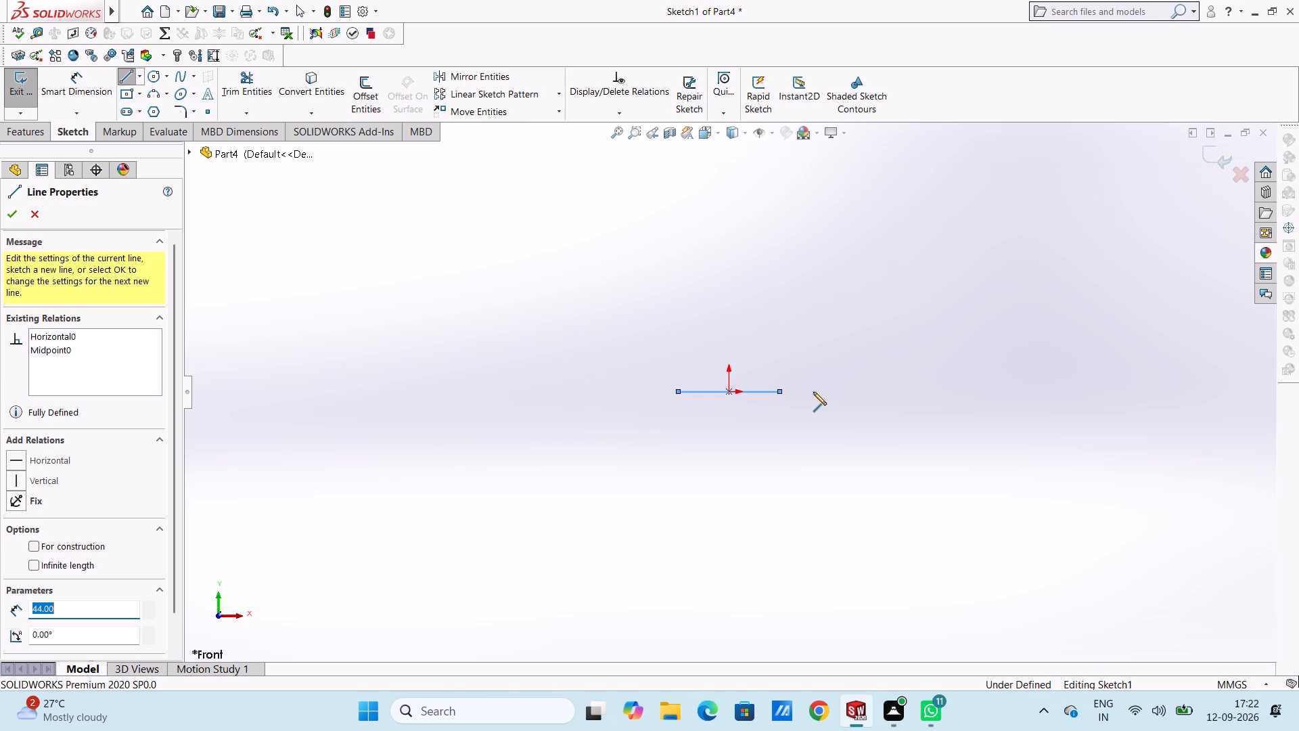
pyautogui.press('Escape')
pyautogui.press('Escape')
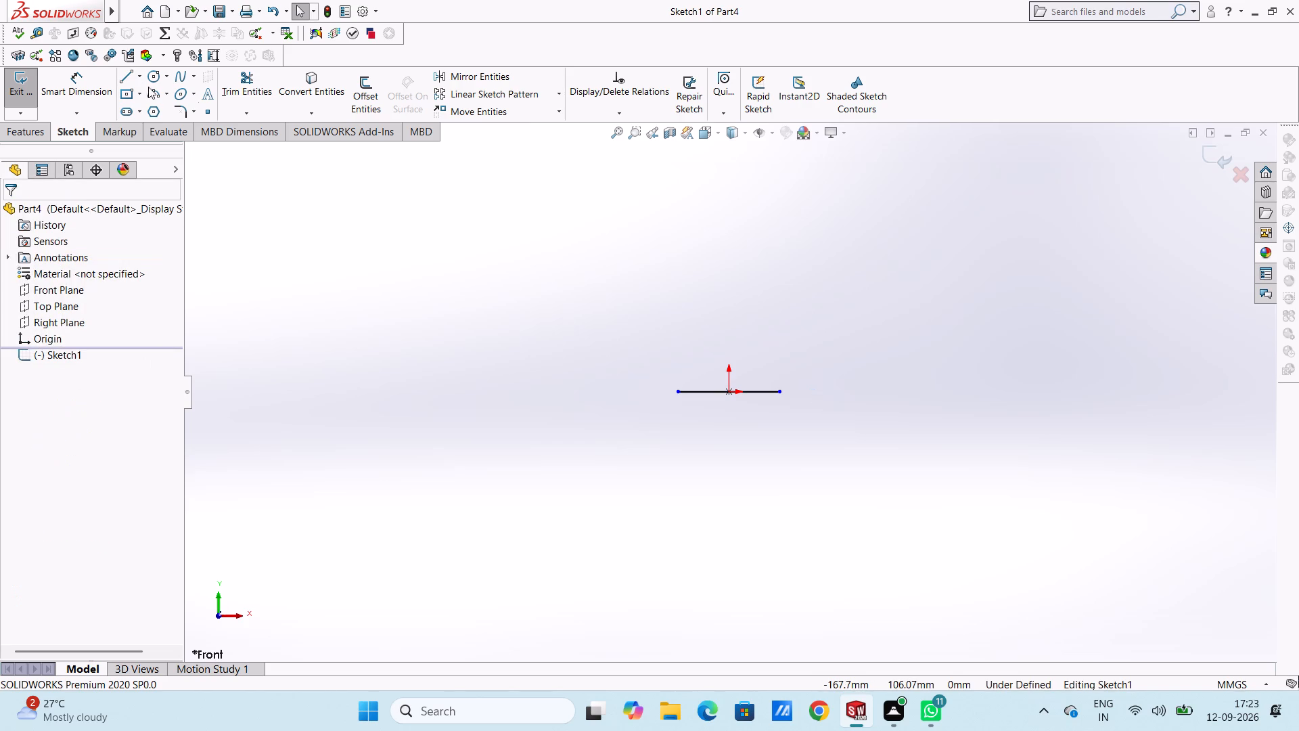
# Dimension the horizontal line through the origin to a total length of 38 mm.
pyautogui.click(83, 79)
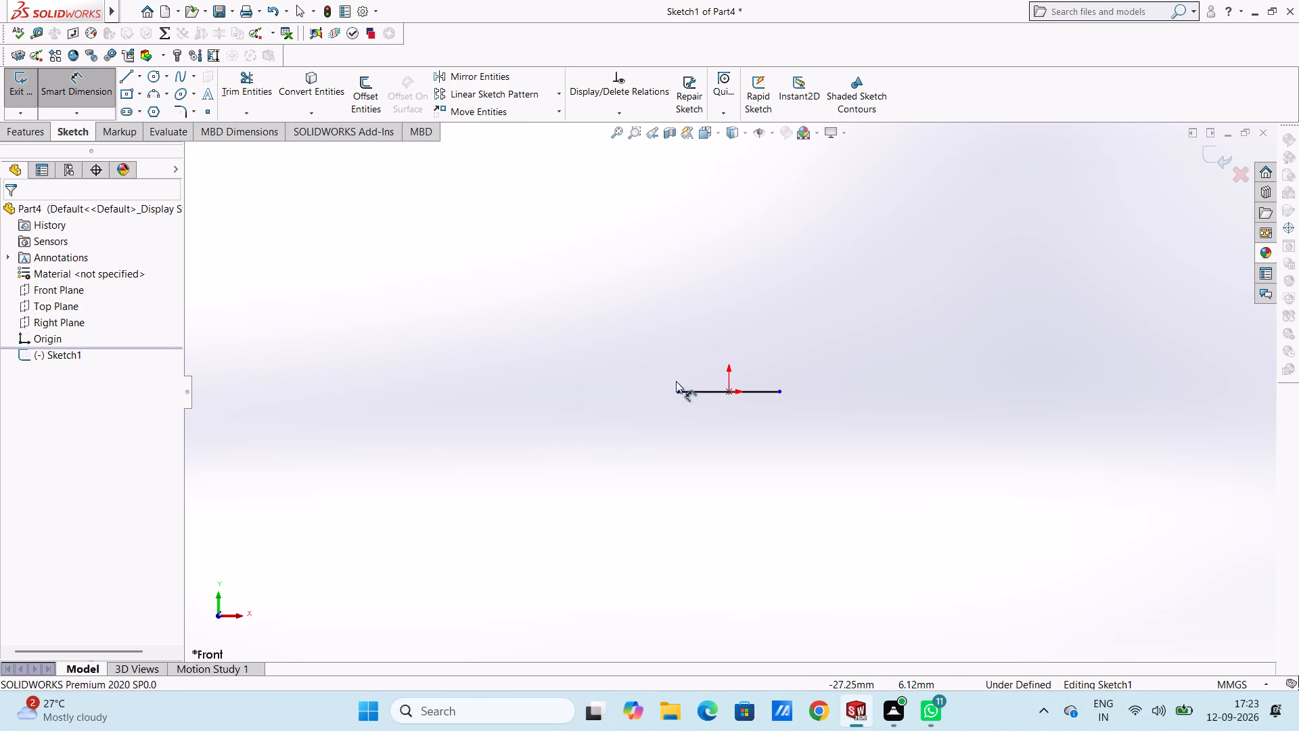
pyautogui.click(694, 392)
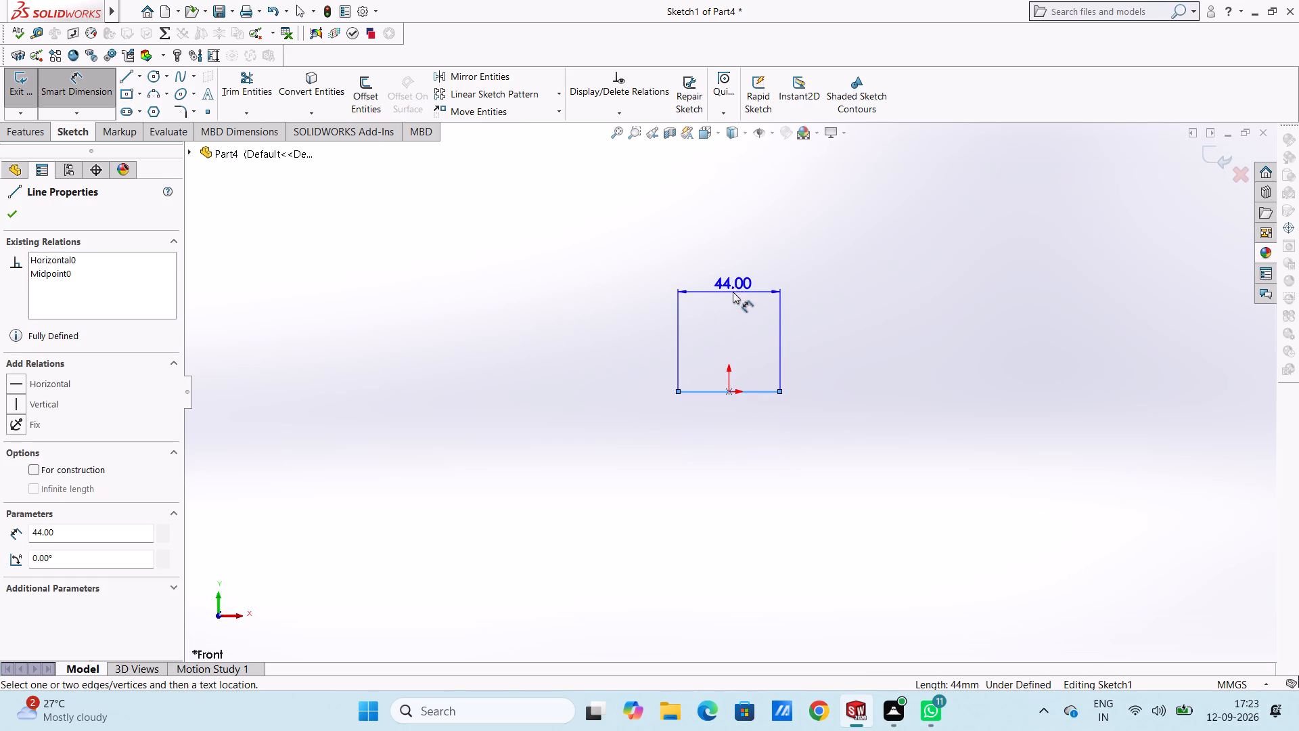
pyautogui.click(730, 261)
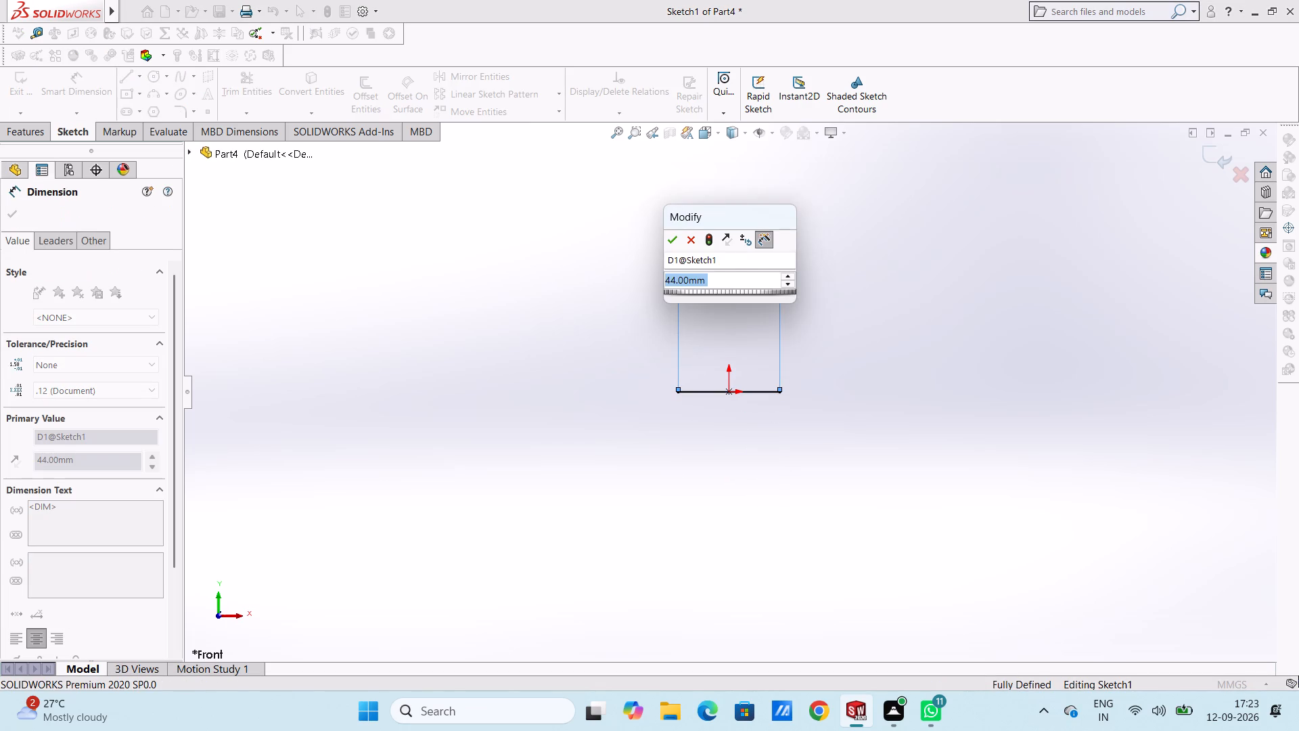
pyautogui.write('38')
pyautogui.press('Return')
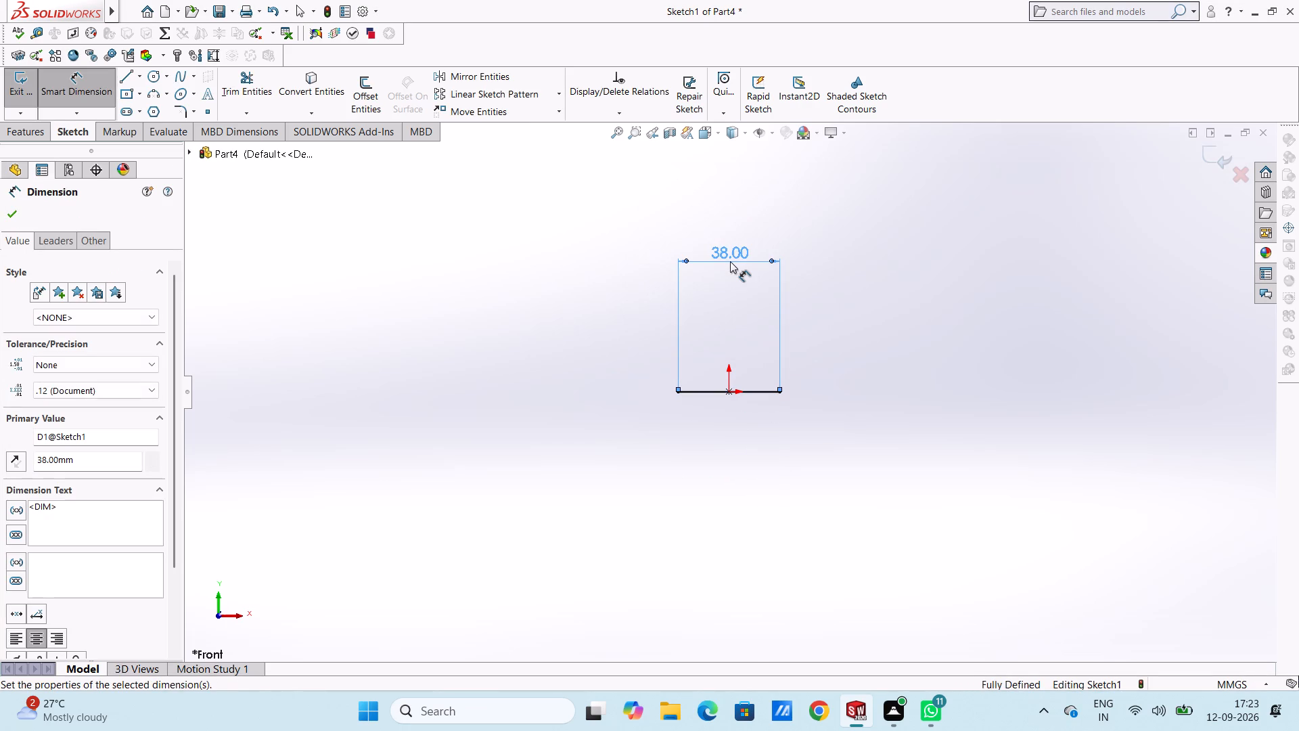
pyautogui.click(702, 333)
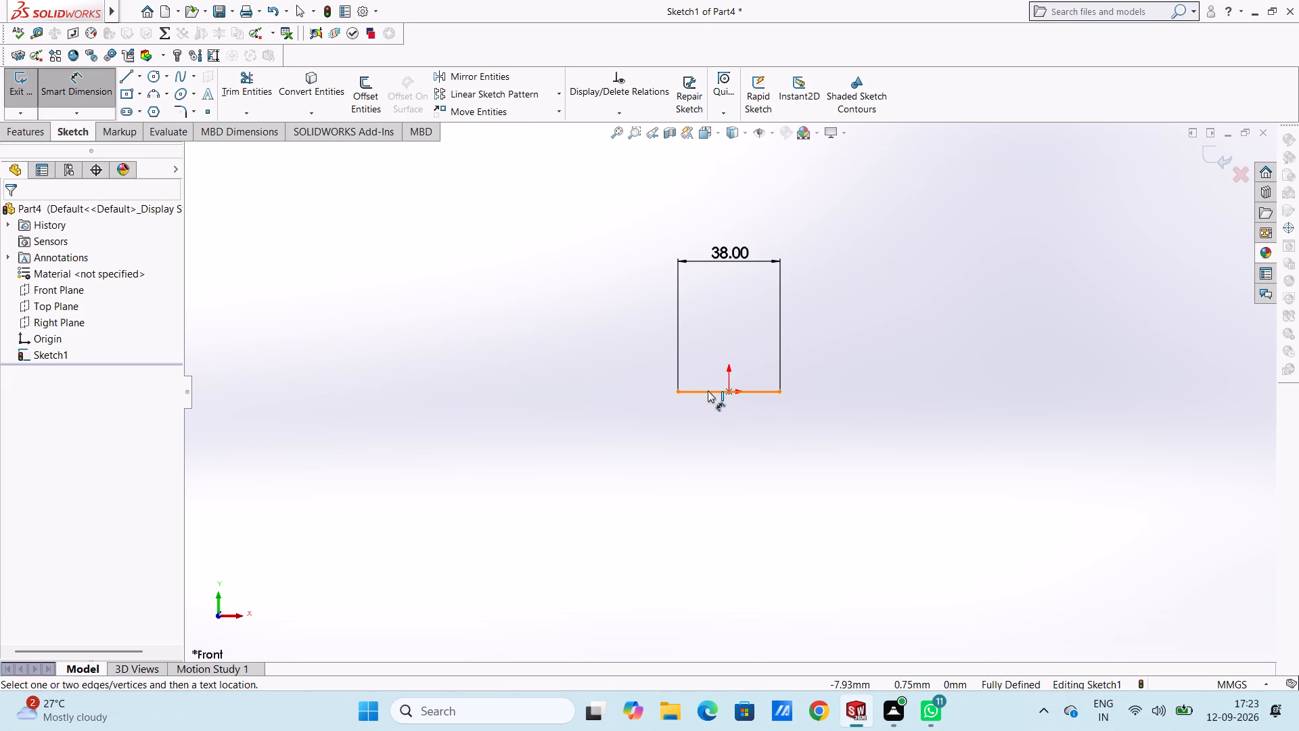
# Check the distance from the line's left endpoint to the origin without placing a dimension.
pyautogui.click(679, 393)
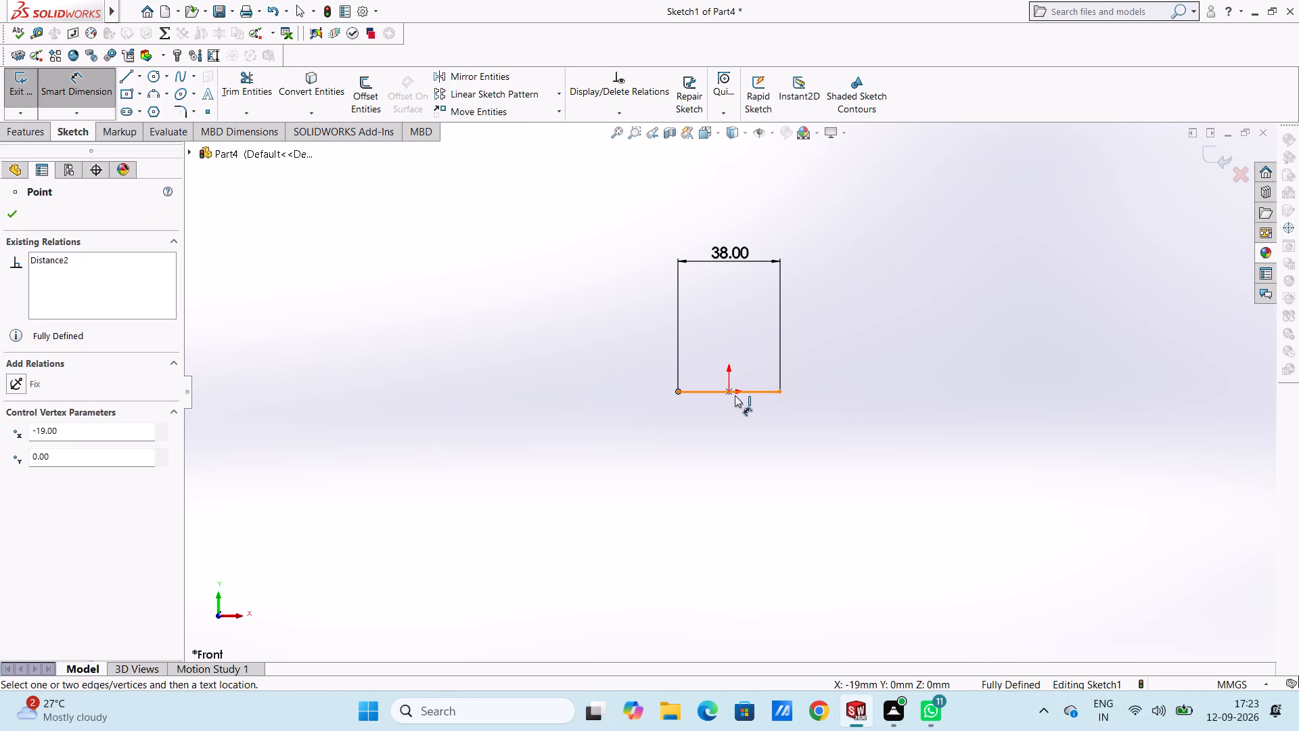
pyautogui.click(731, 393)
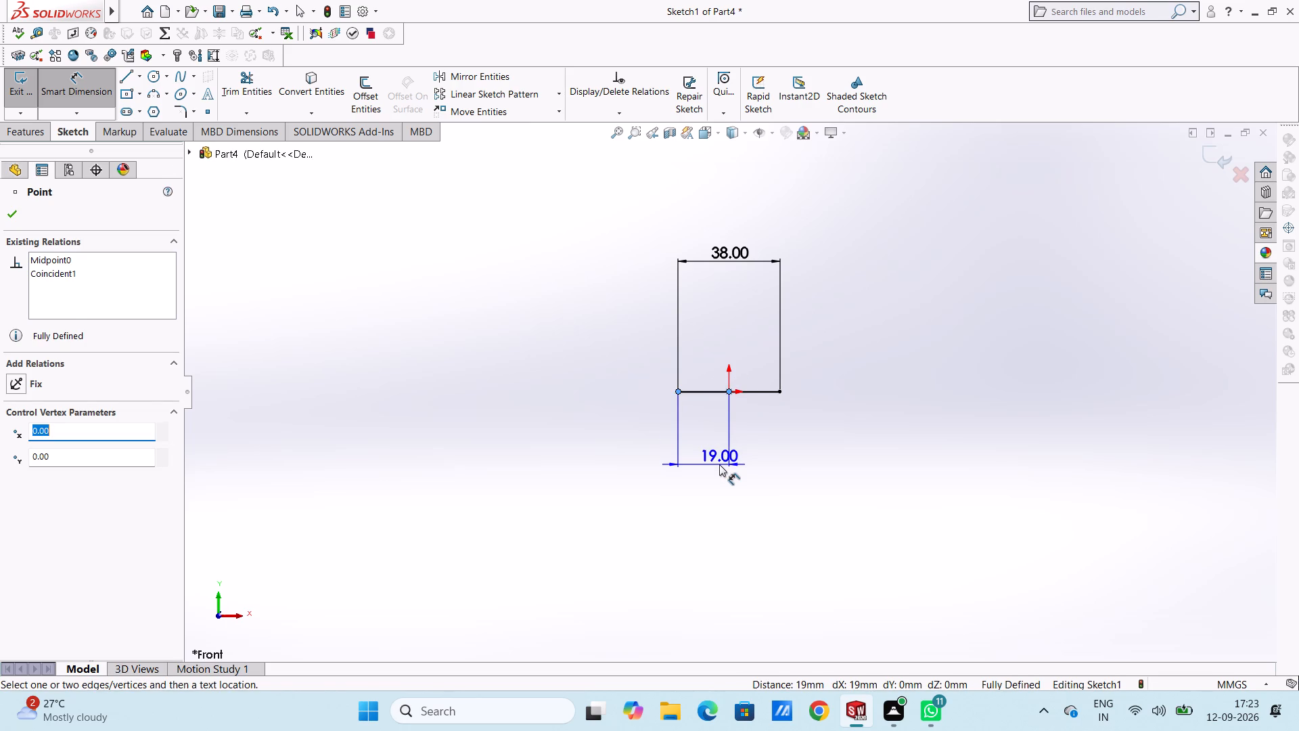
pyautogui.press('Escape')
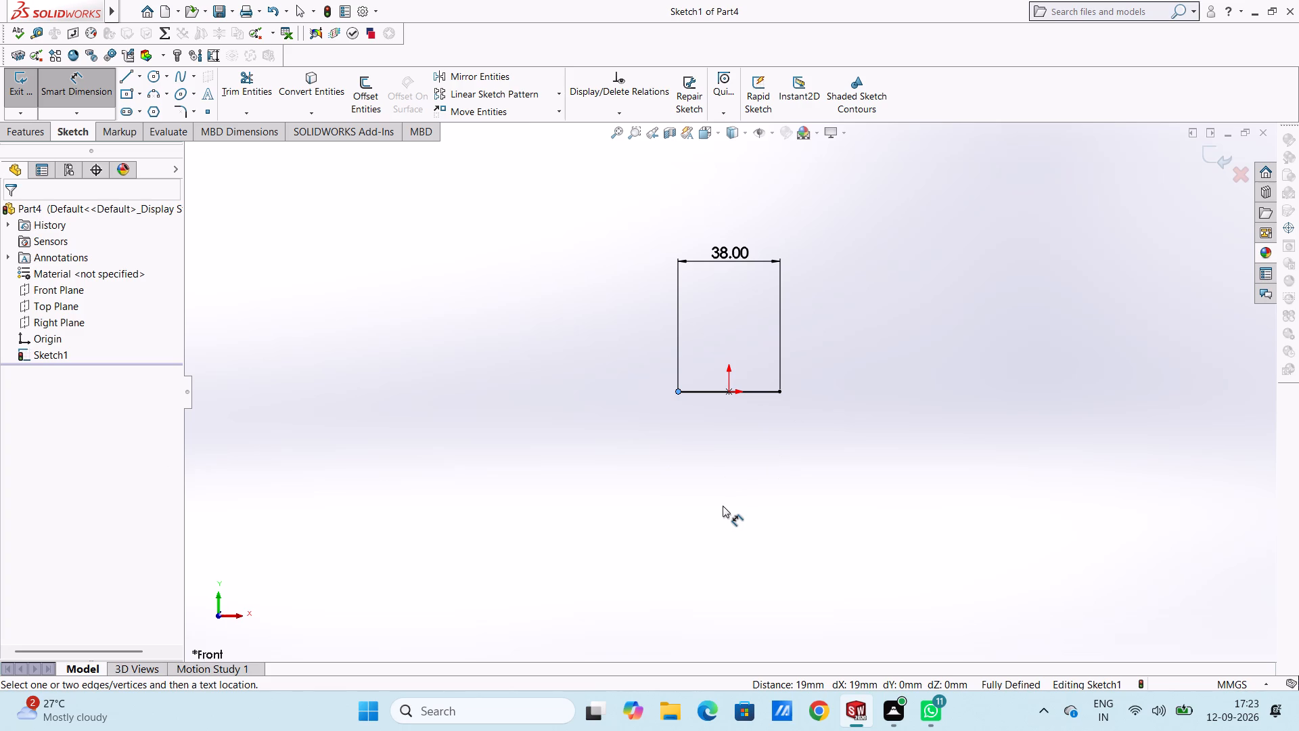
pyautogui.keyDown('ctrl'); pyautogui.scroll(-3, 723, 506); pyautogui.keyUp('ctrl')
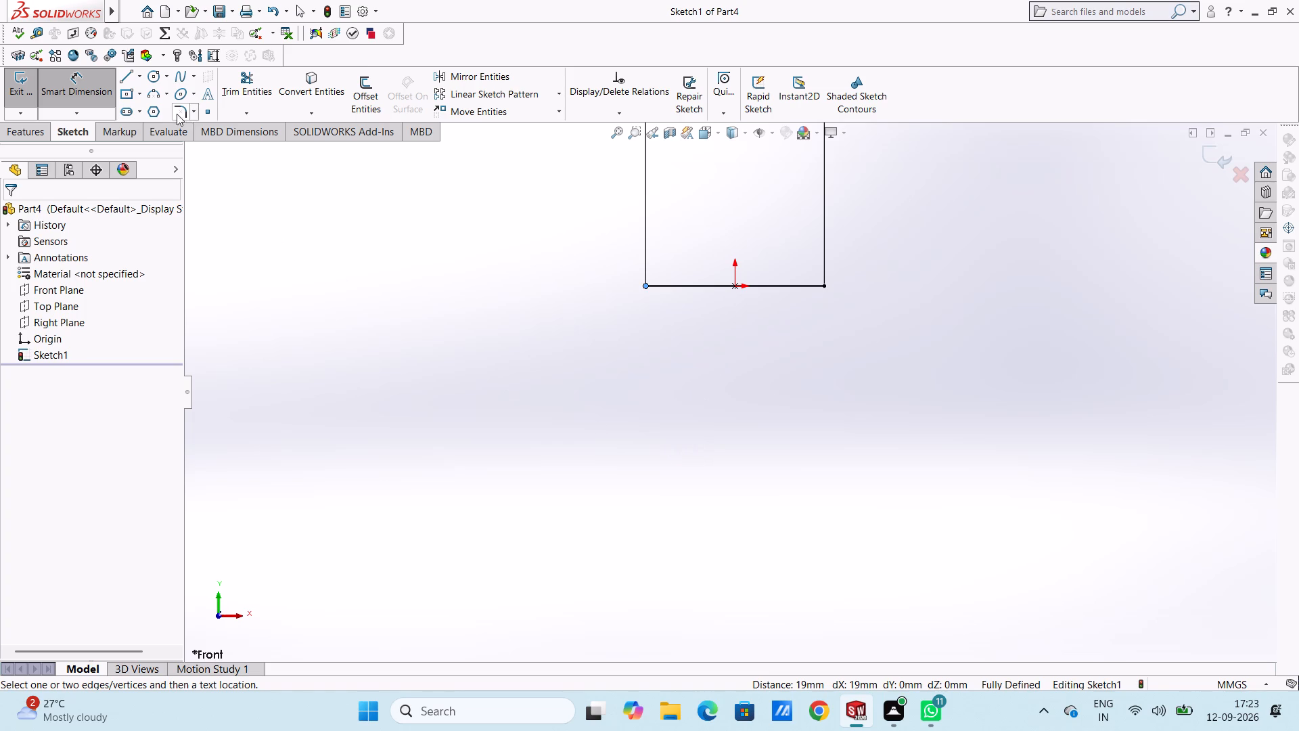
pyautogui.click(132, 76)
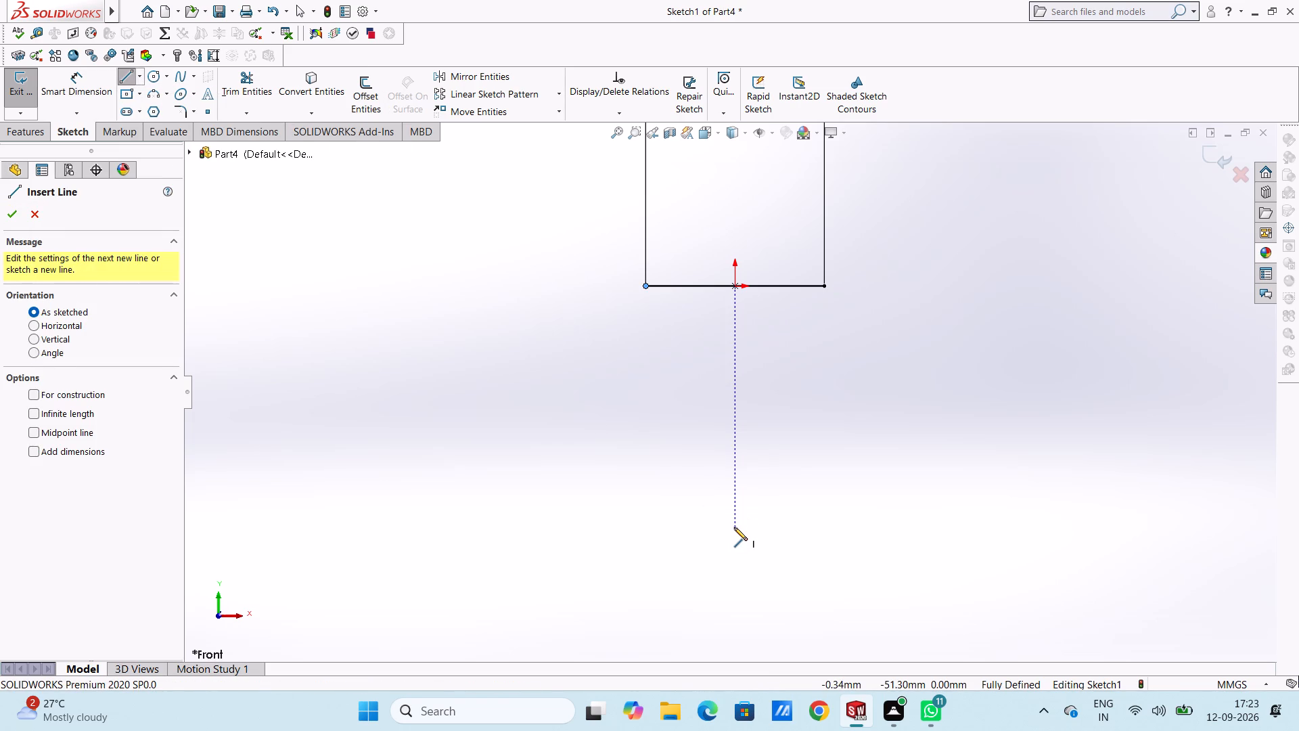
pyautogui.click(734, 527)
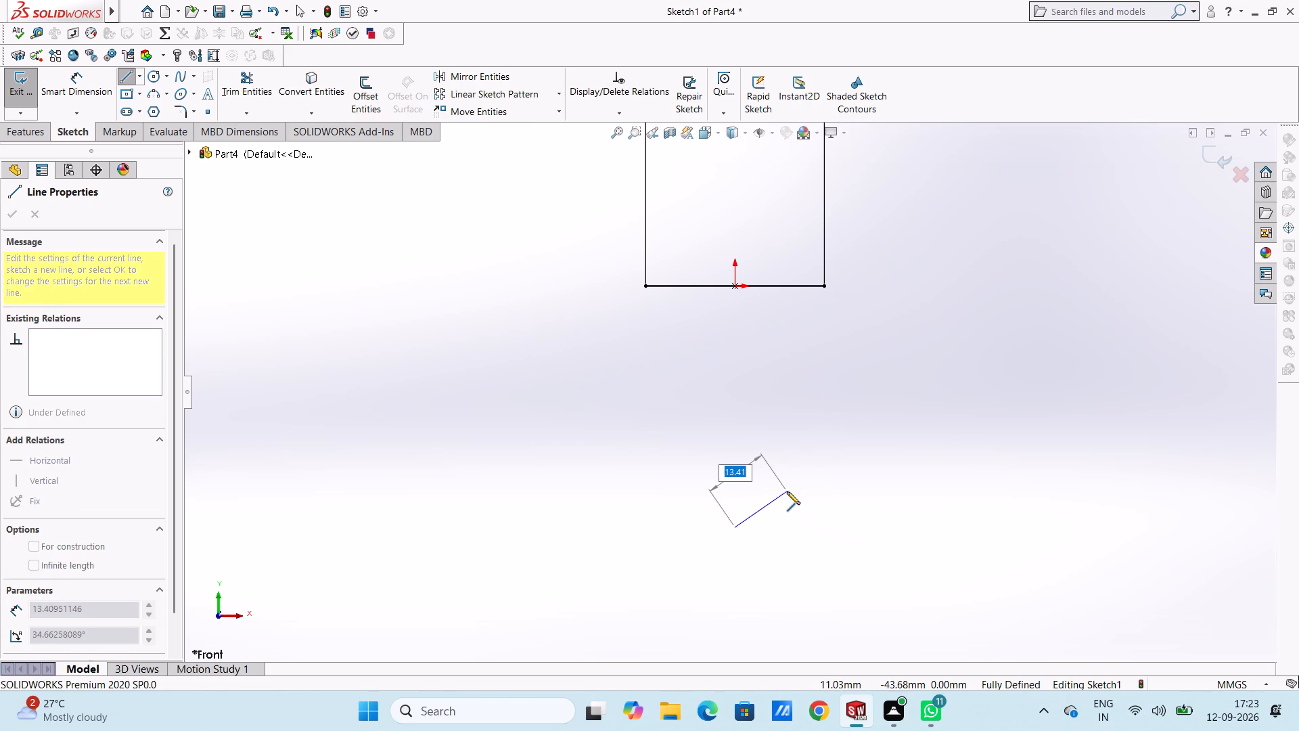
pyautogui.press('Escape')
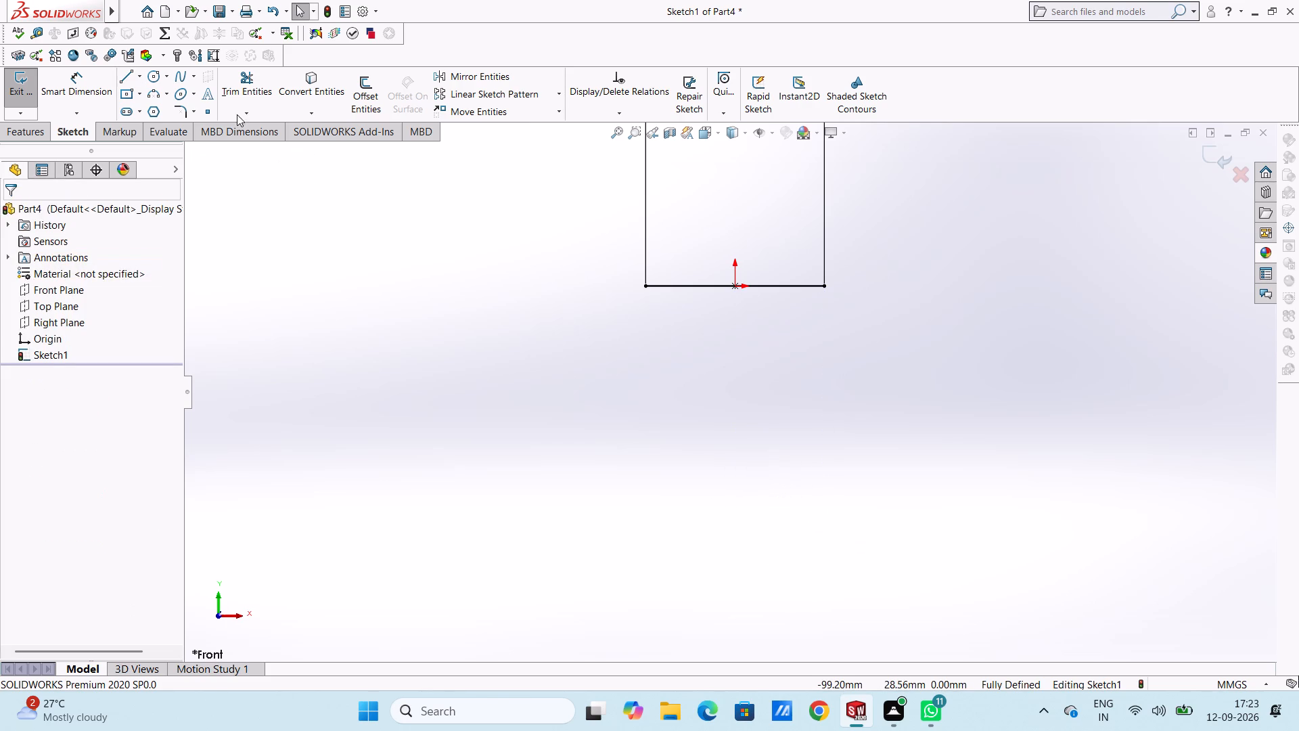
# Sketch a second horizontal midpoint line centred about 47 mm directly below the origin, with a half-length of 37.5 mm.
pyautogui.click(140, 72)
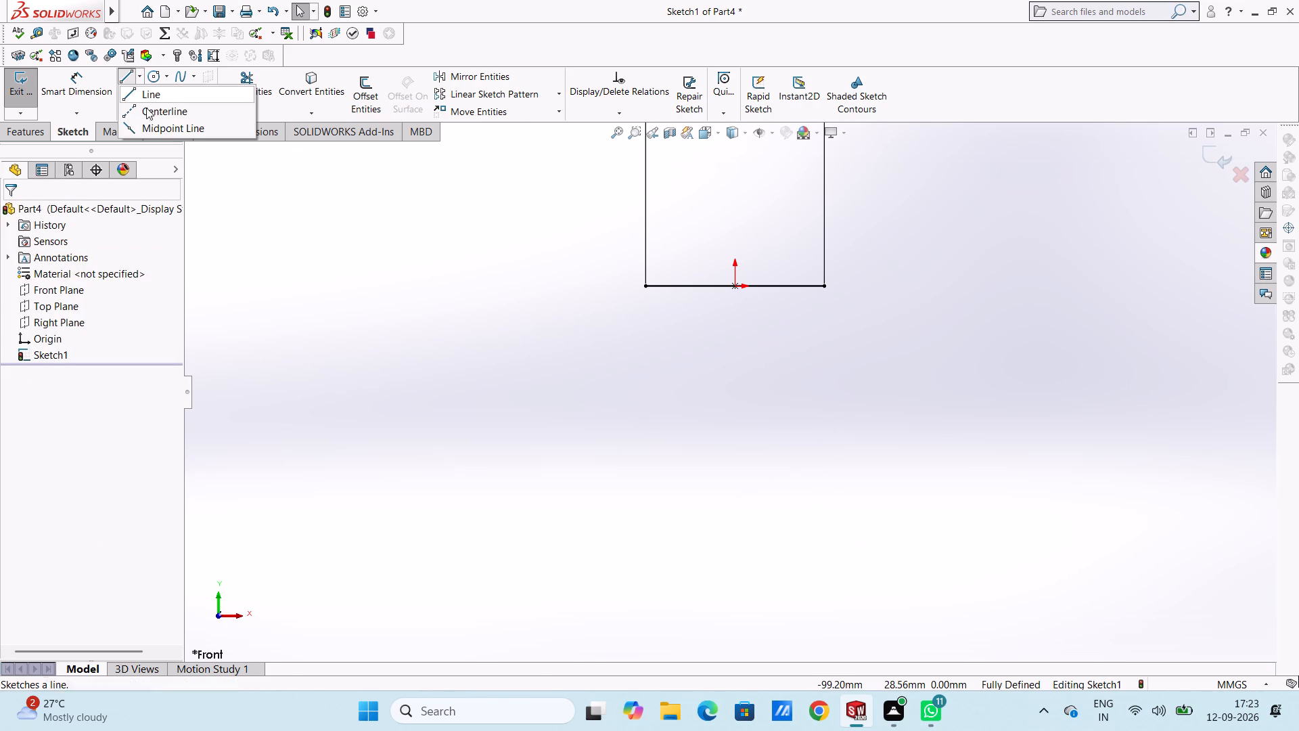
pyautogui.click(150, 125)
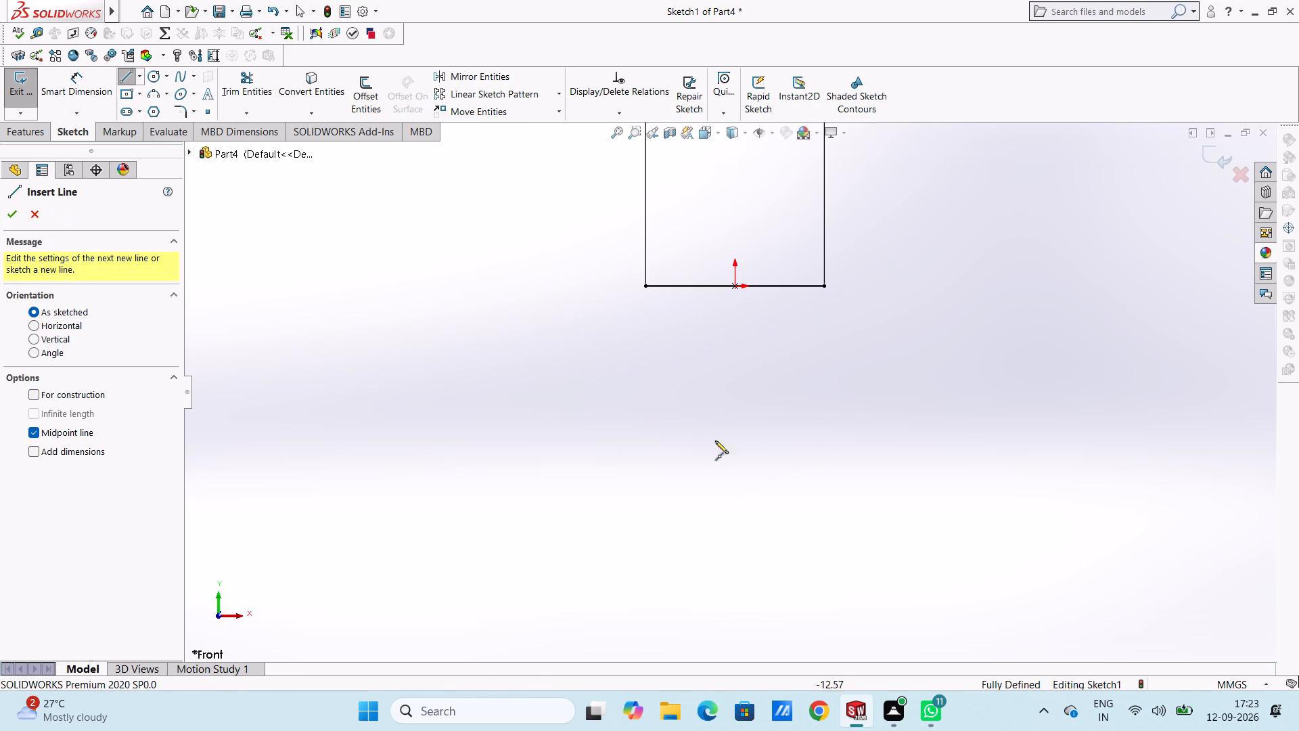
pyautogui.click(733, 508)
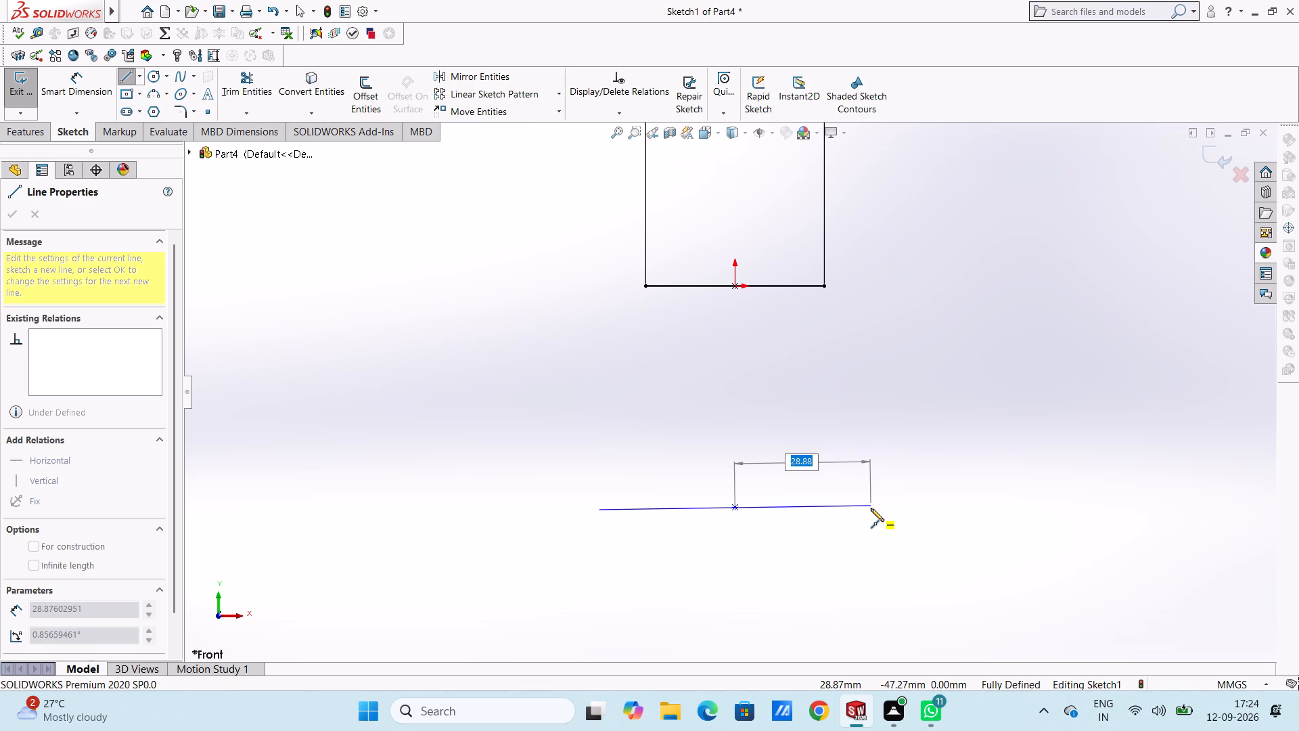
pyautogui.write('37')
pyautogui.write('.5')
pyautogui.press('Return')
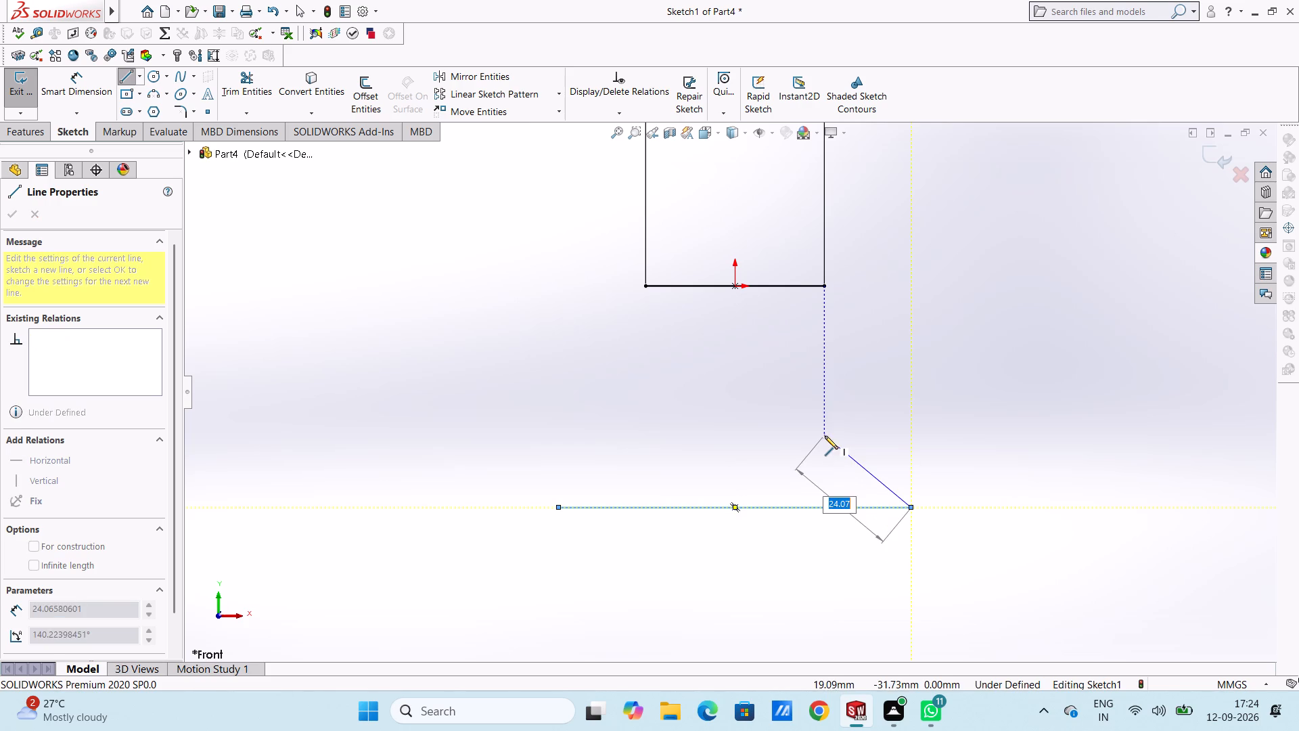
pyautogui.press('Escape')
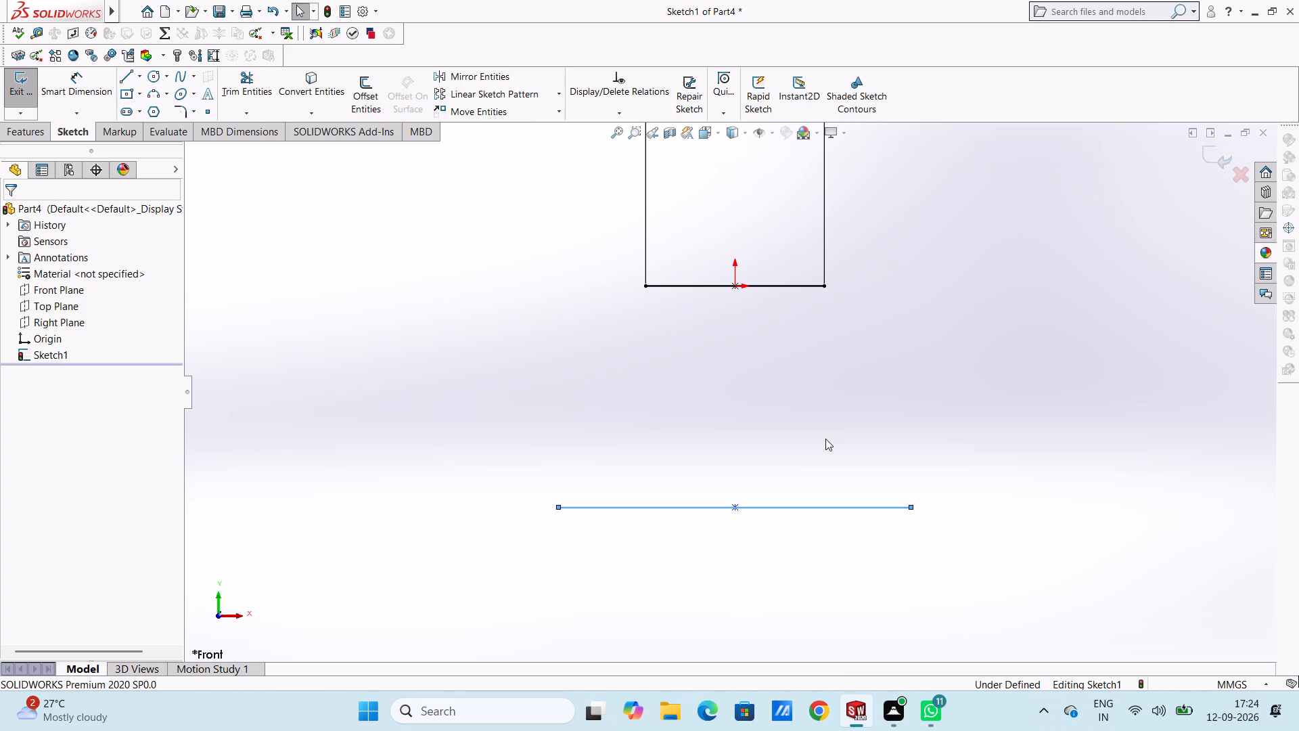
# Dimension the lower horizontal line to a total length of 75 mm.
pyautogui.click(85, 83)
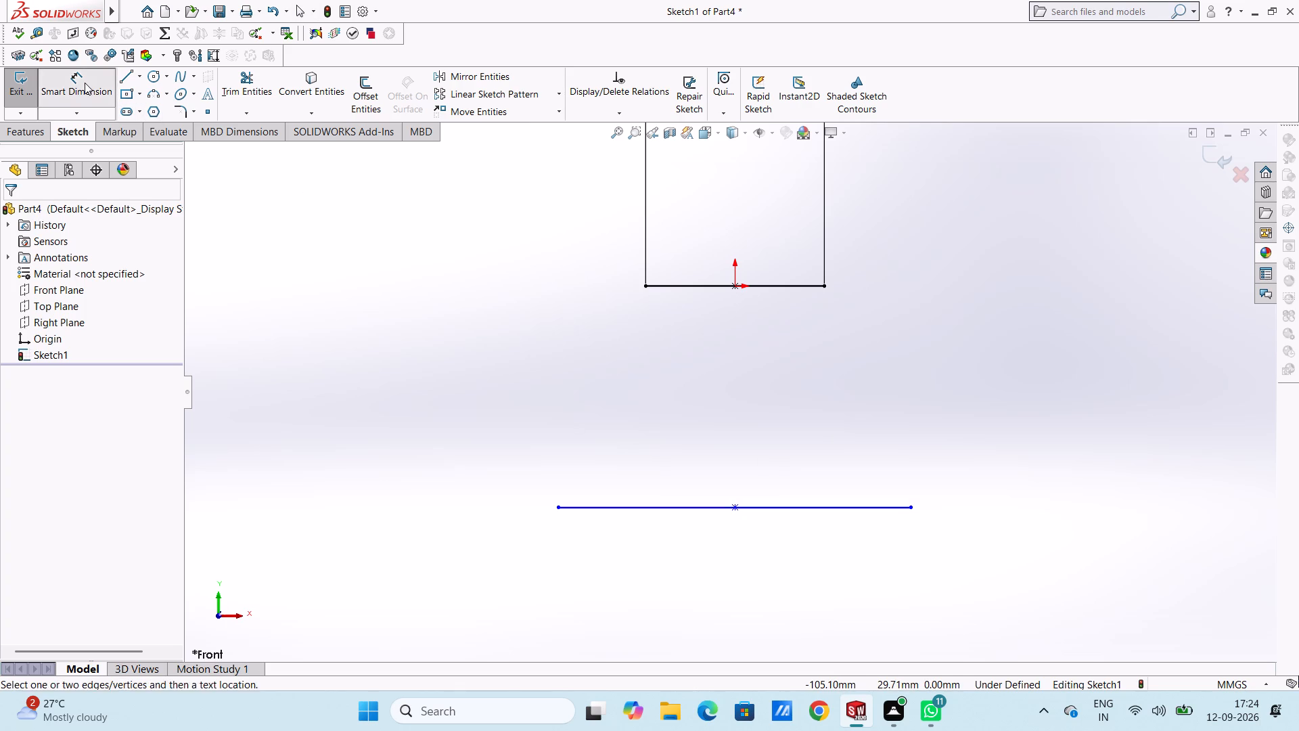
pyautogui.keyDown('ctrl'); pyautogui.scroll(3, 637, 381); pyautogui.keyUp('ctrl')
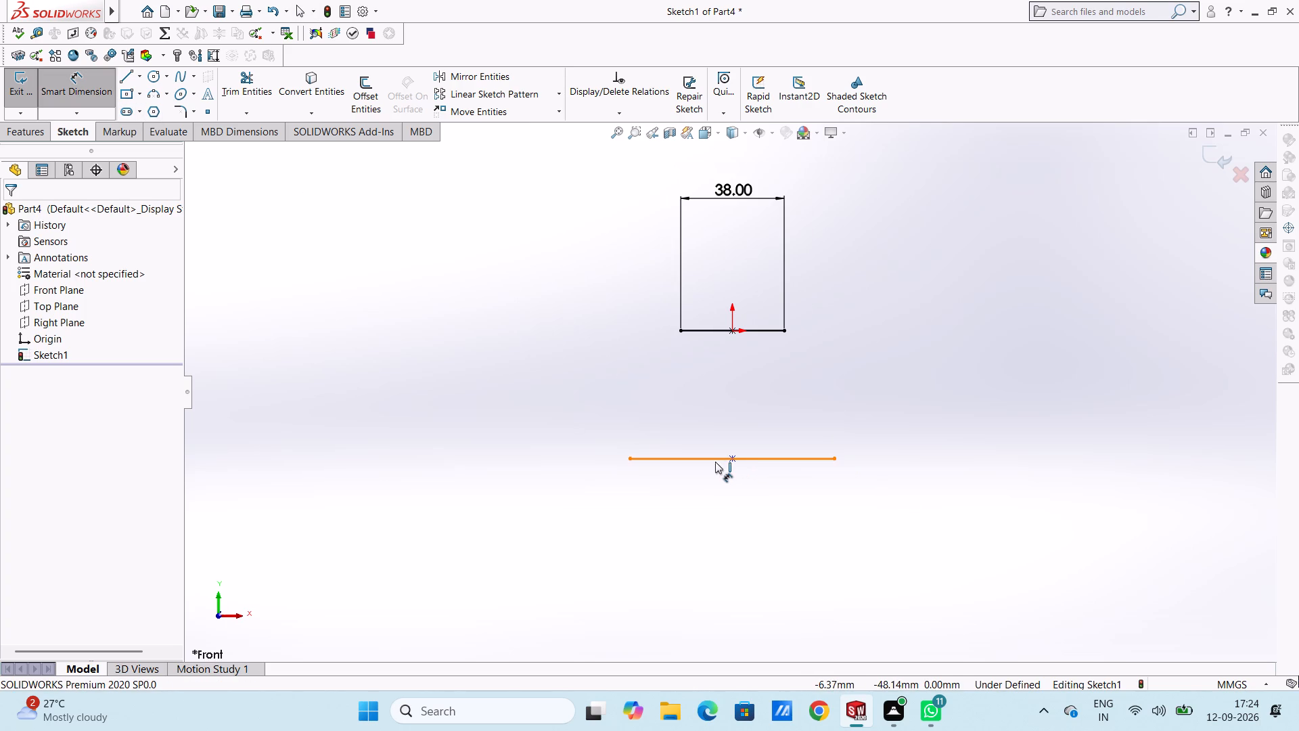
pyautogui.click(715, 458)
pyautogui.click(744, 560)
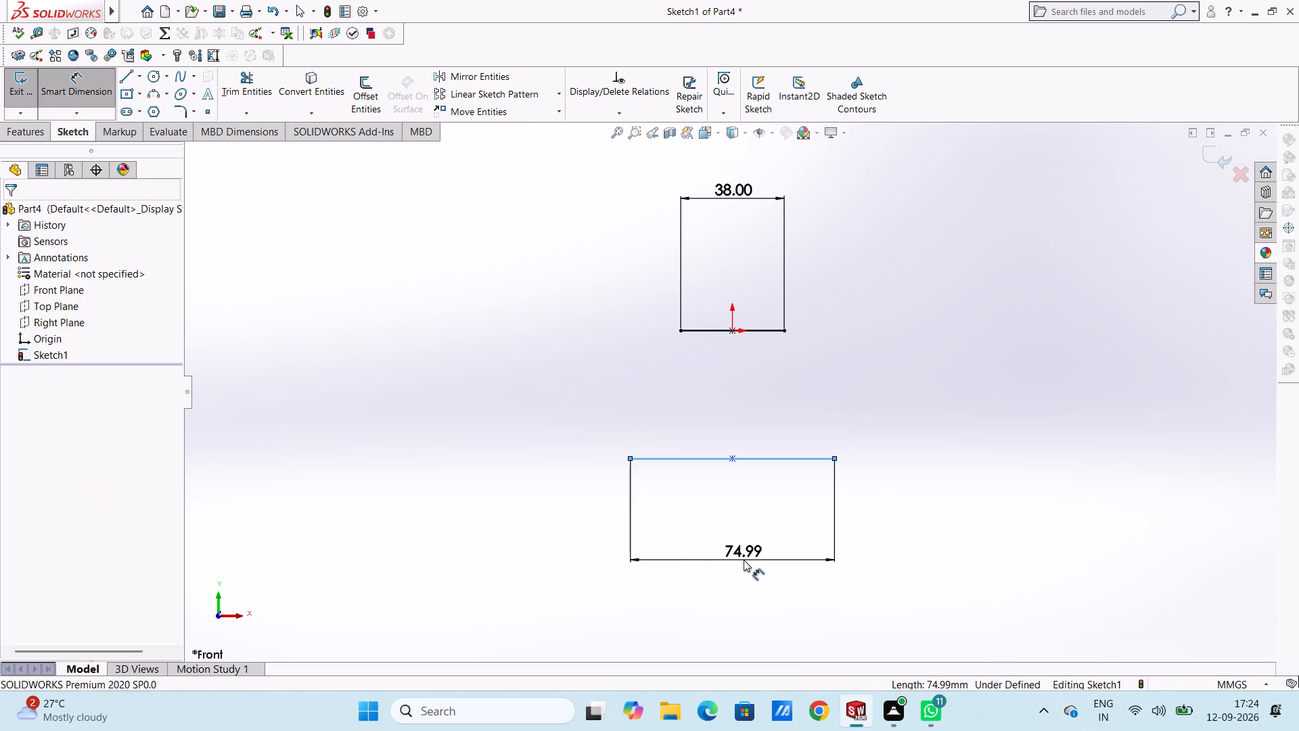
pyautogui.write('75')
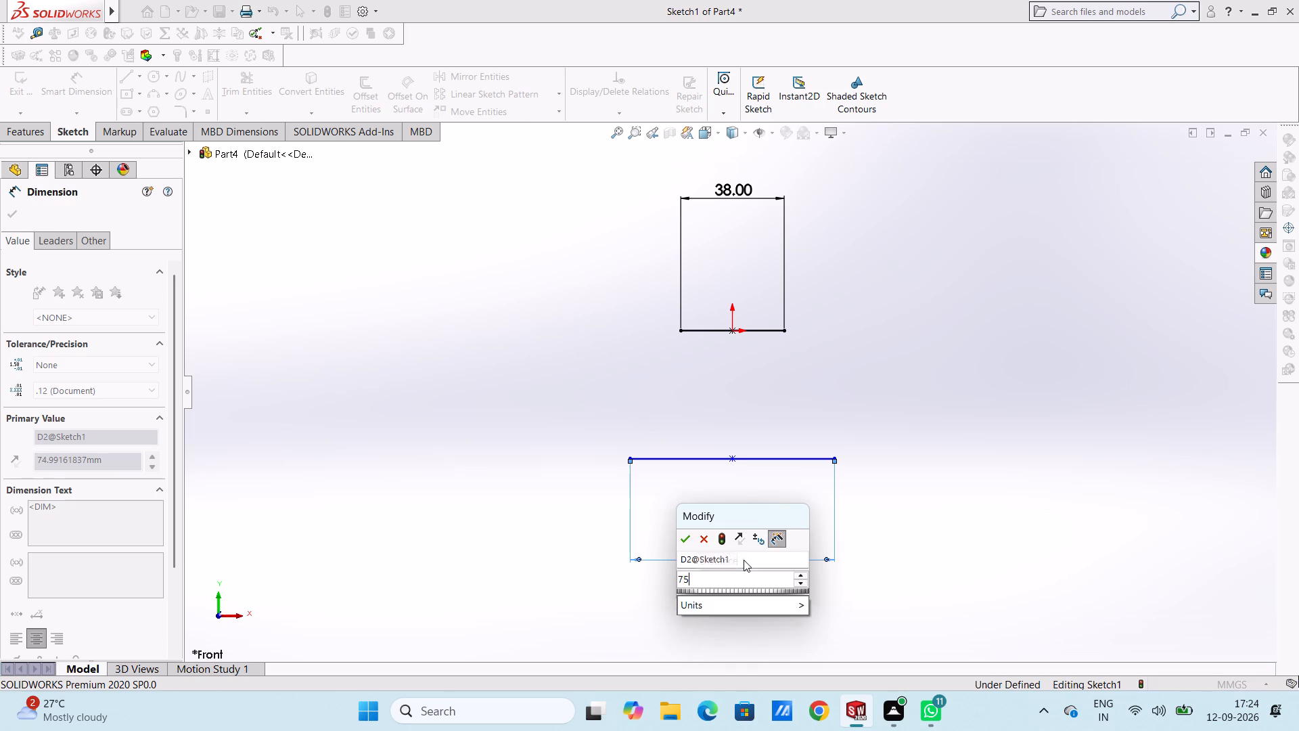
pyautogui.press('Return')
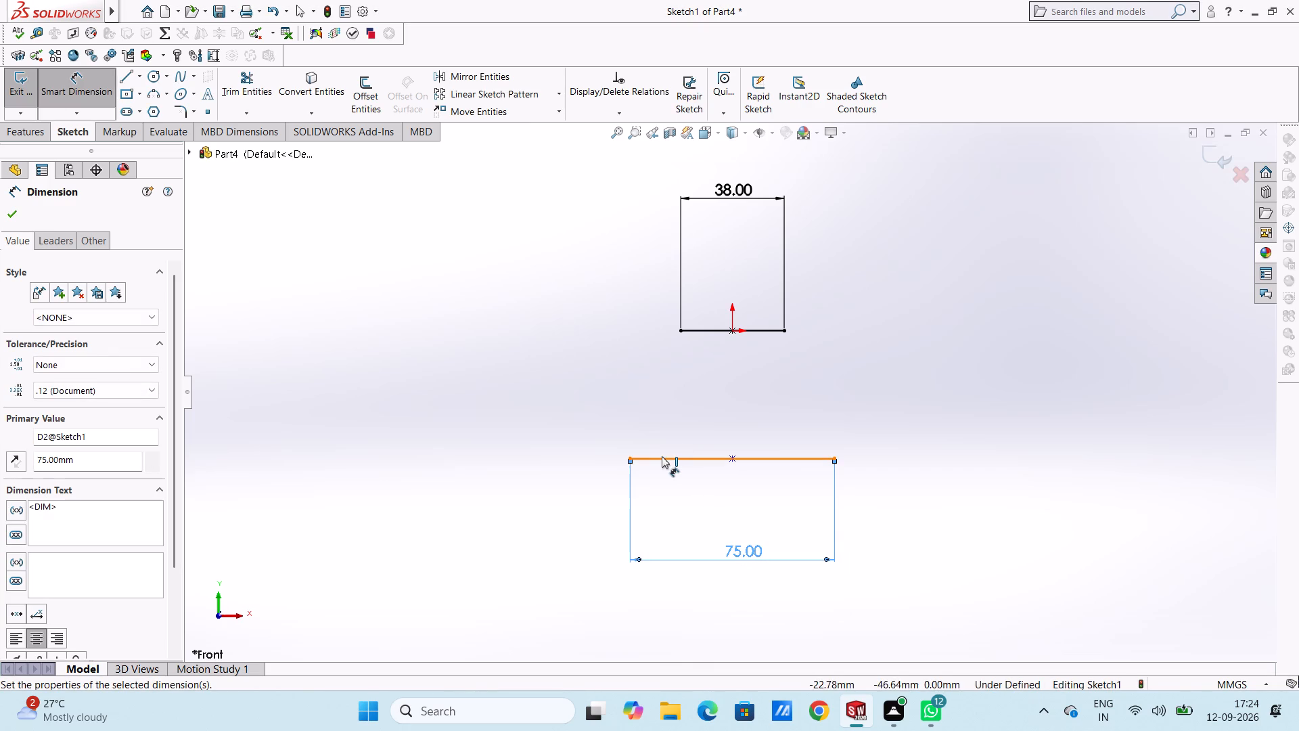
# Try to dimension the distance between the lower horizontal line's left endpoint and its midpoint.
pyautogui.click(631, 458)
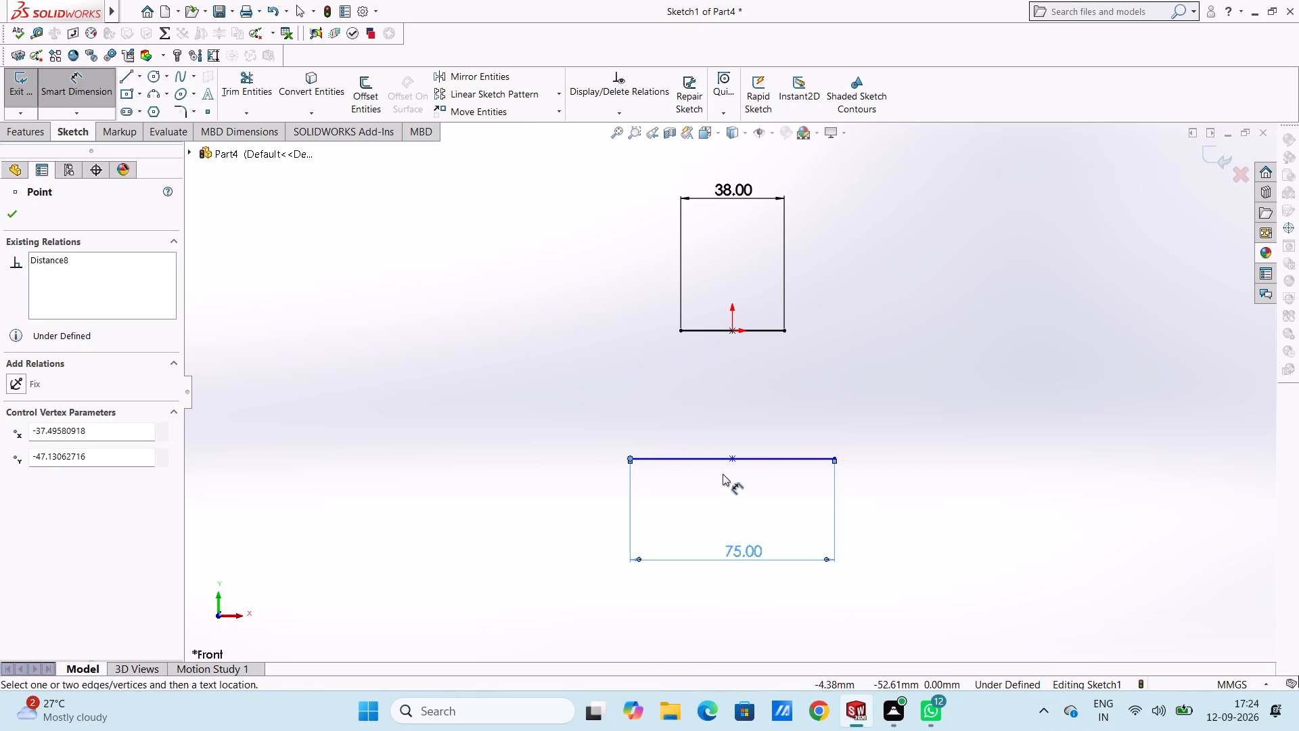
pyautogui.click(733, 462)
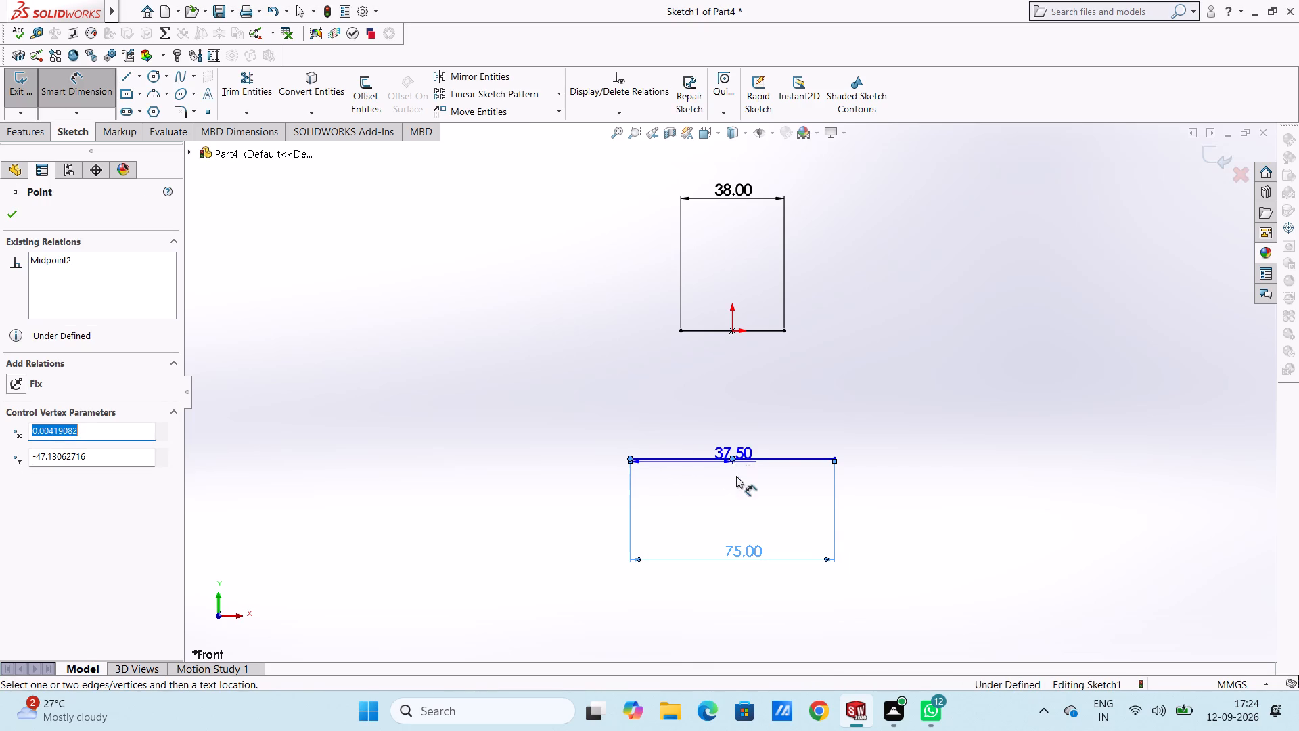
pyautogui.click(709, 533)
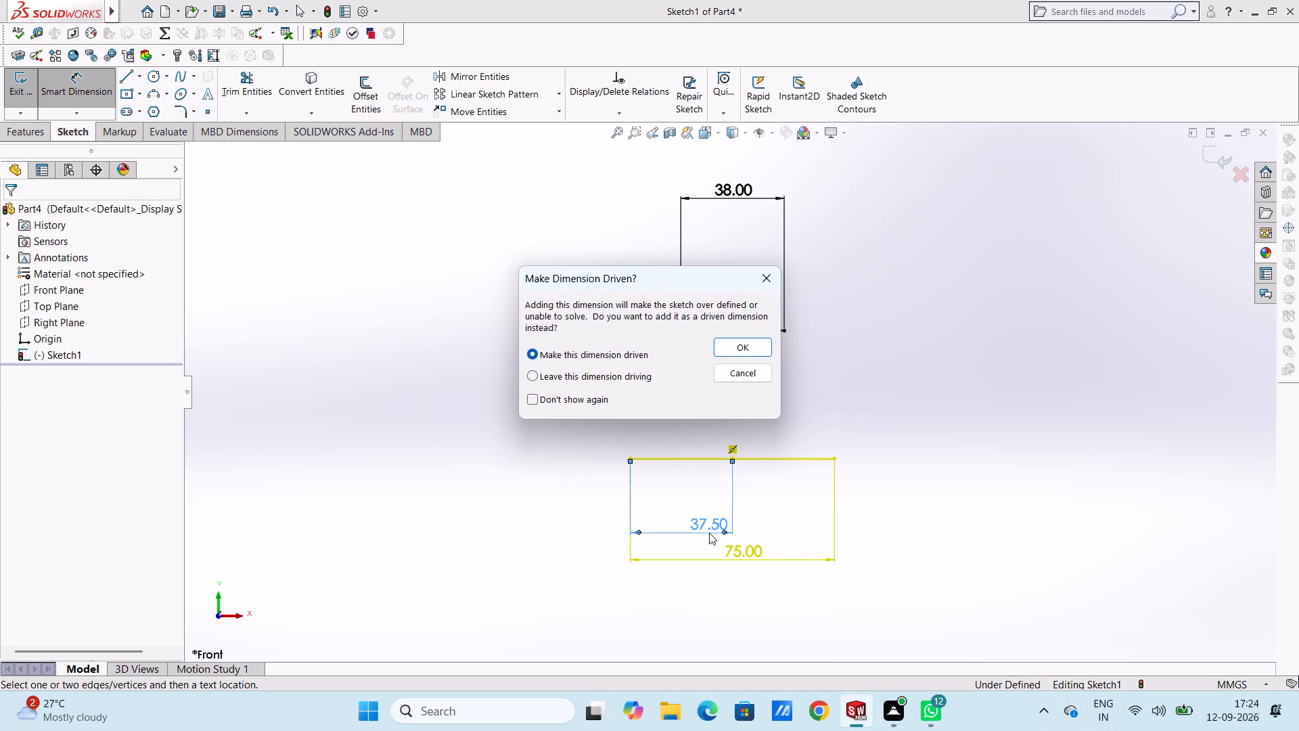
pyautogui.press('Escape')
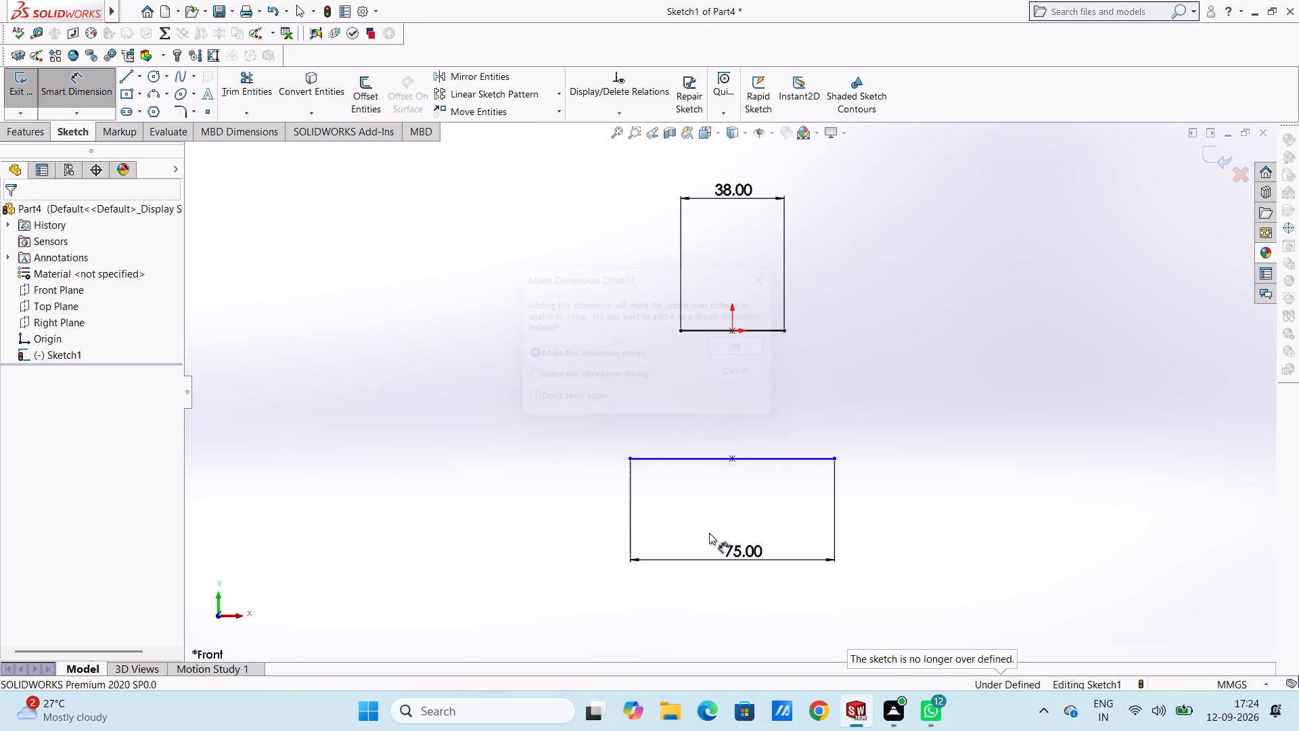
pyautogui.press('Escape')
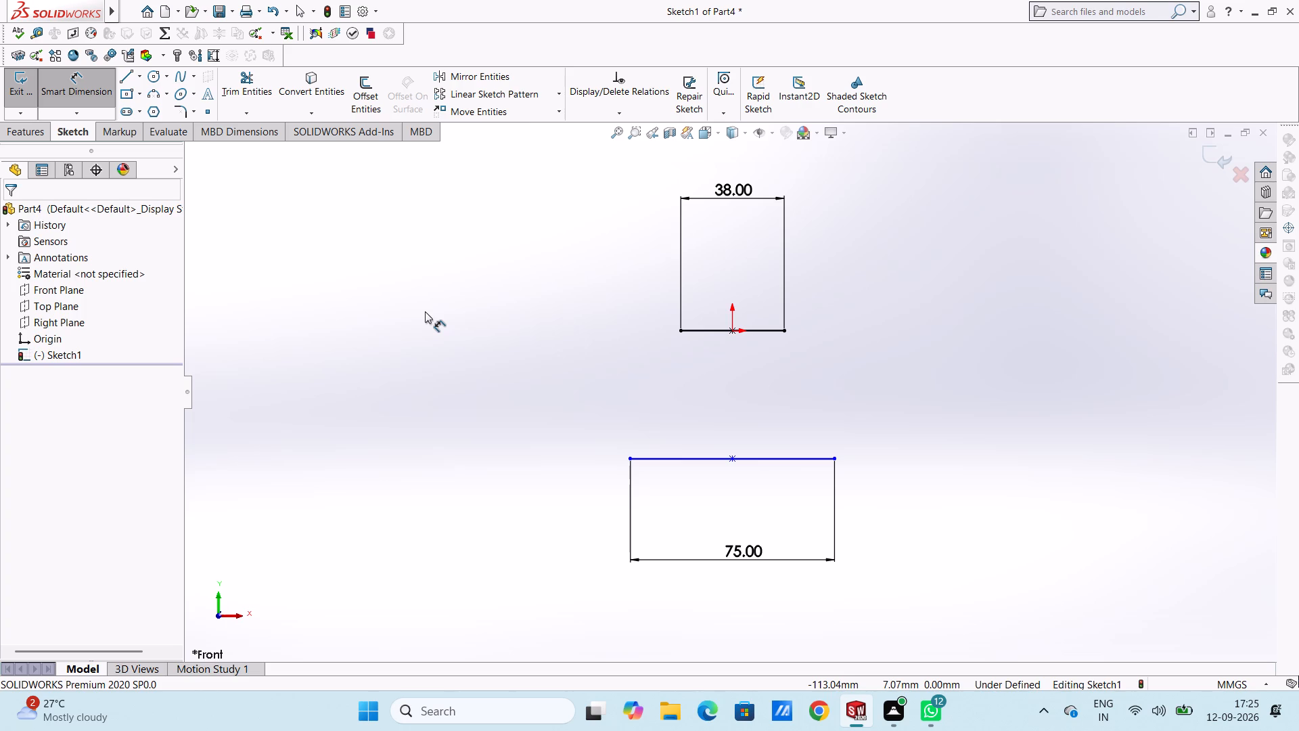
# Dimension the vertical distance from the origin to the lower horizontal line as 75 mm.
pyautogui.click(731, 330)
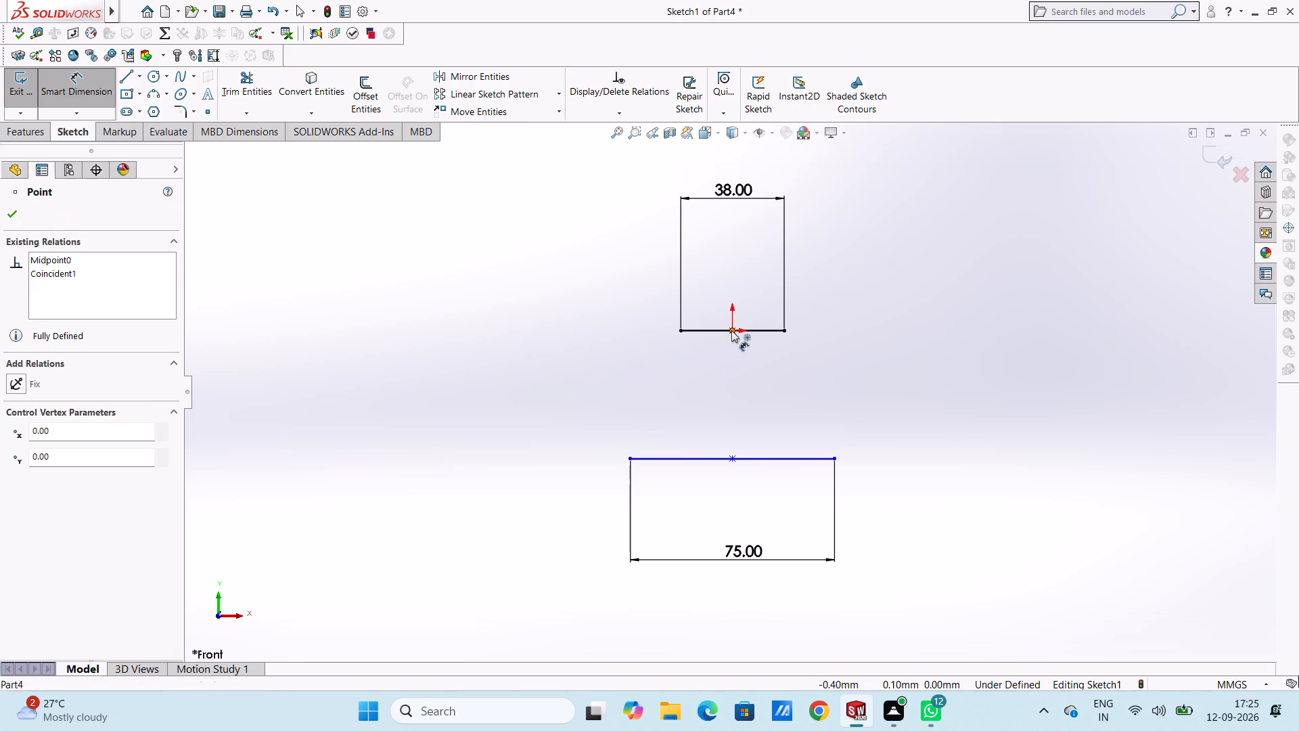
pyautogui.click(722, 460)
pyautogui.click(488, 412)
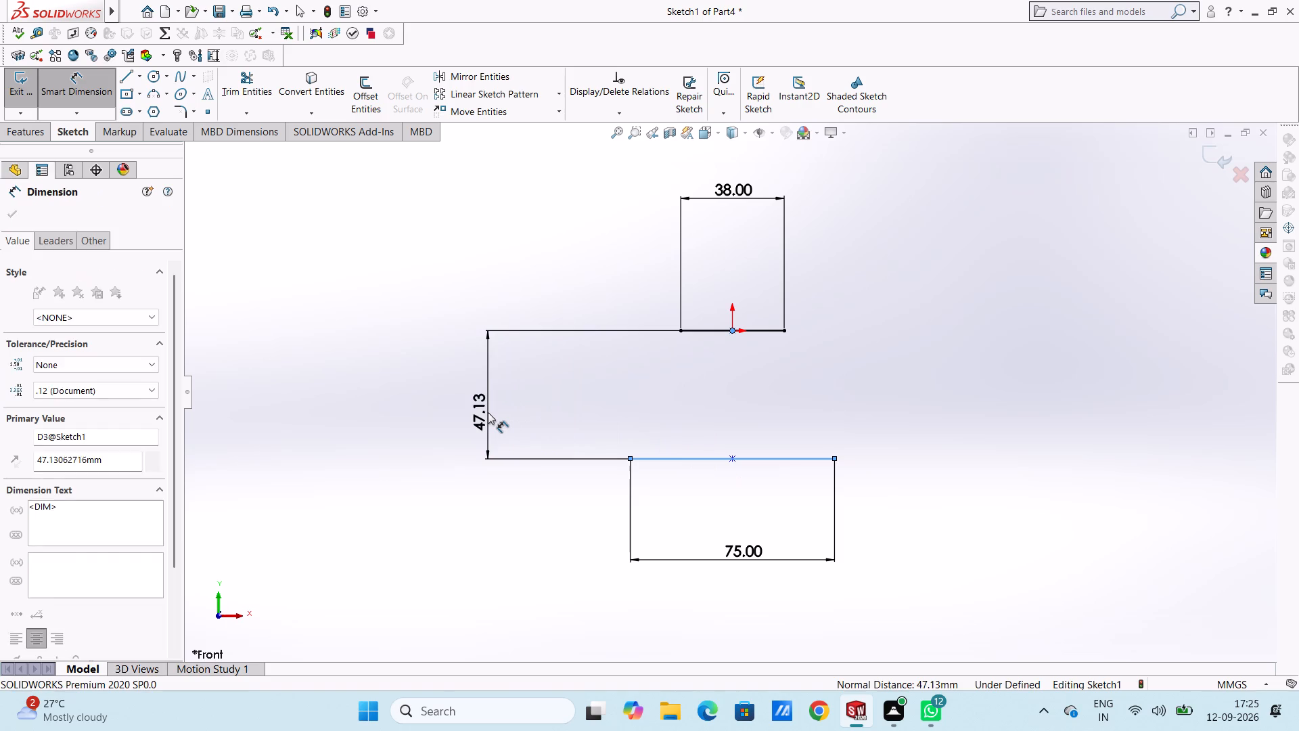
pyautogui.write('75')
pyautogui.press('Return')
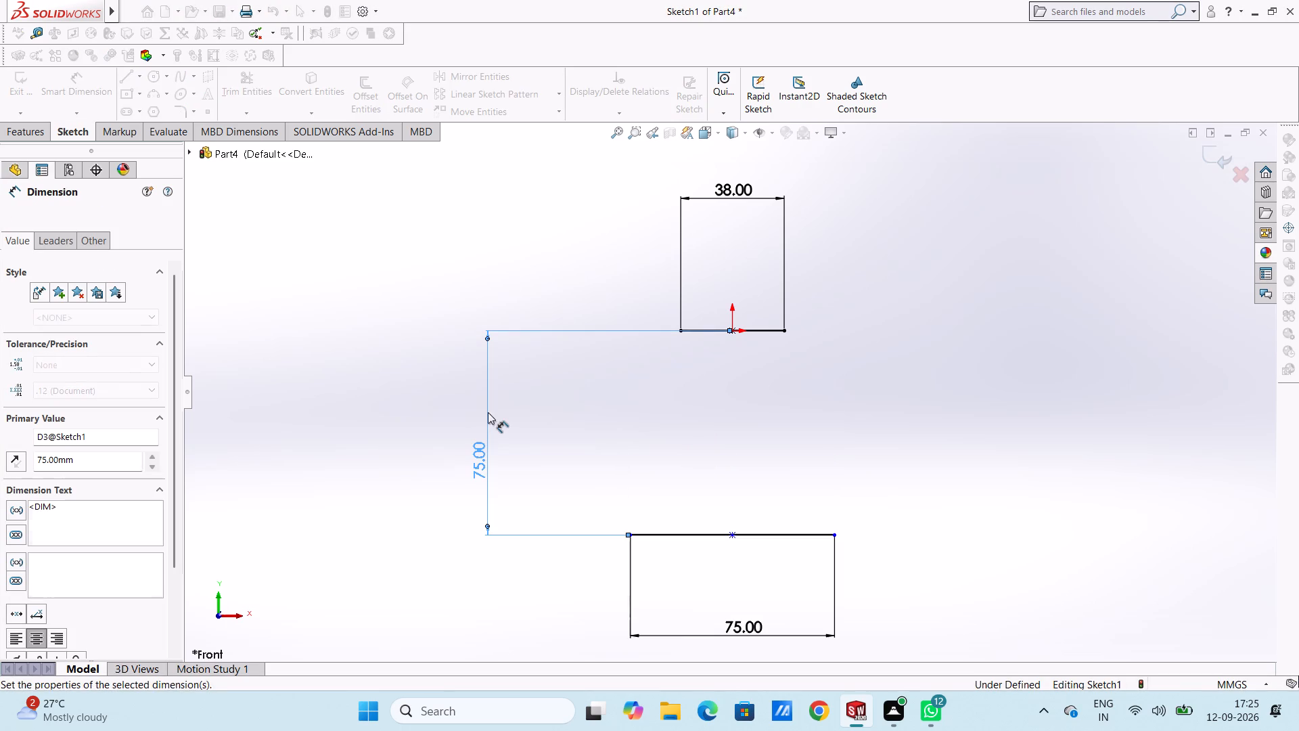
pyautogui.click(631, 442)
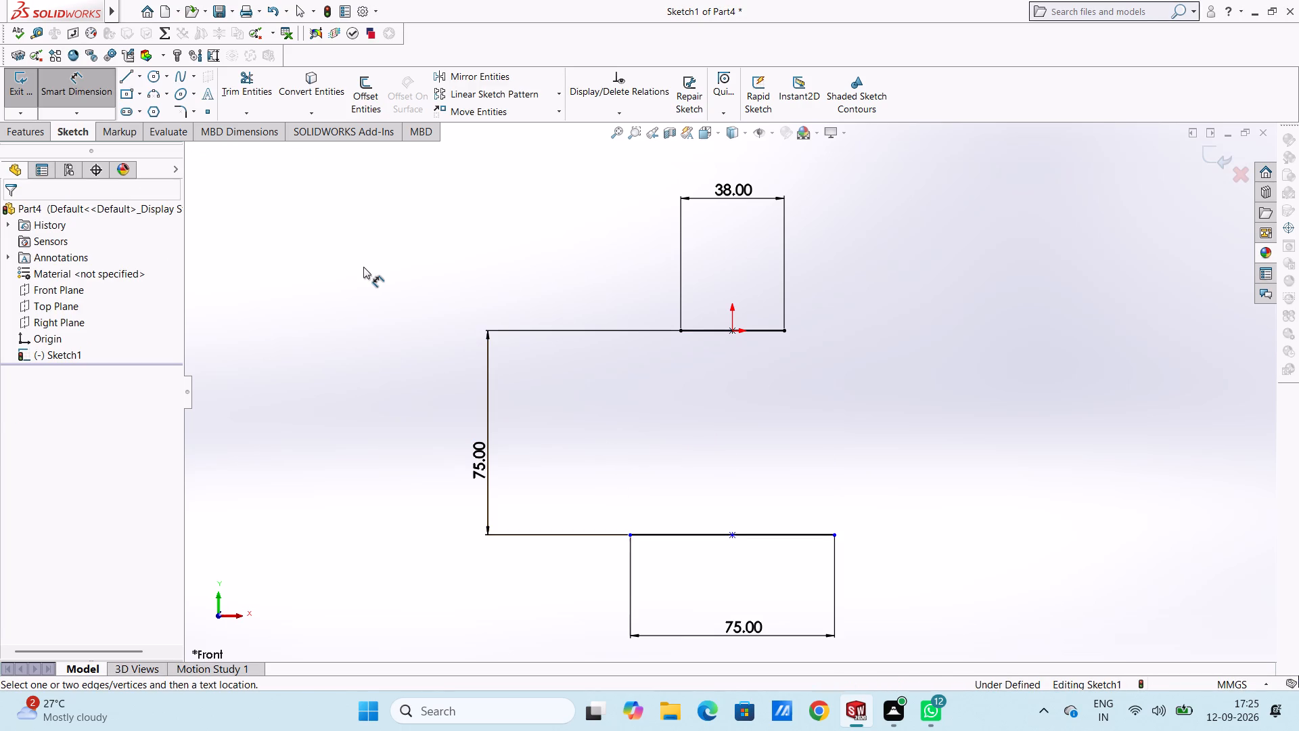
# Sketch a 25 mm vertical line upward from the left endpoint of the lower horizontal line.
pyautogui.click(129, 83)
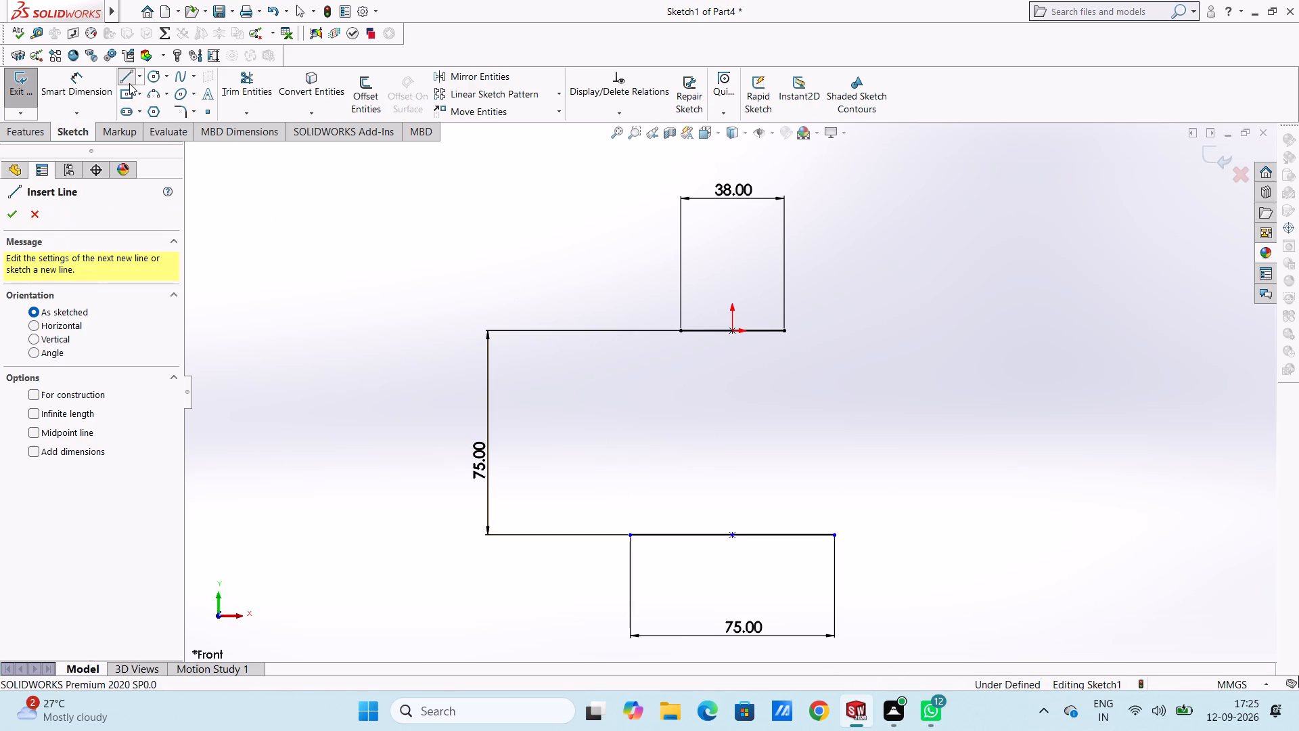
pyautogui.click(629, 535)
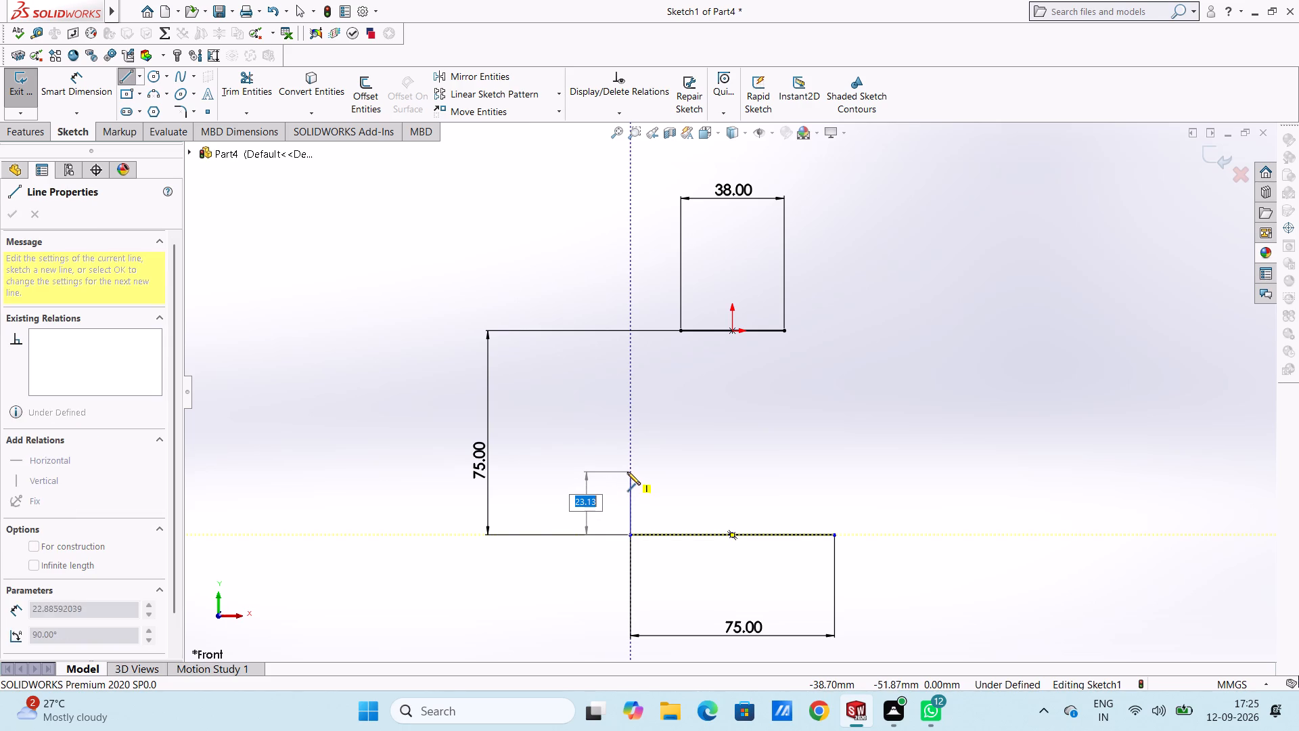
pyautogui.write('25')
pyautogui.press('Return')
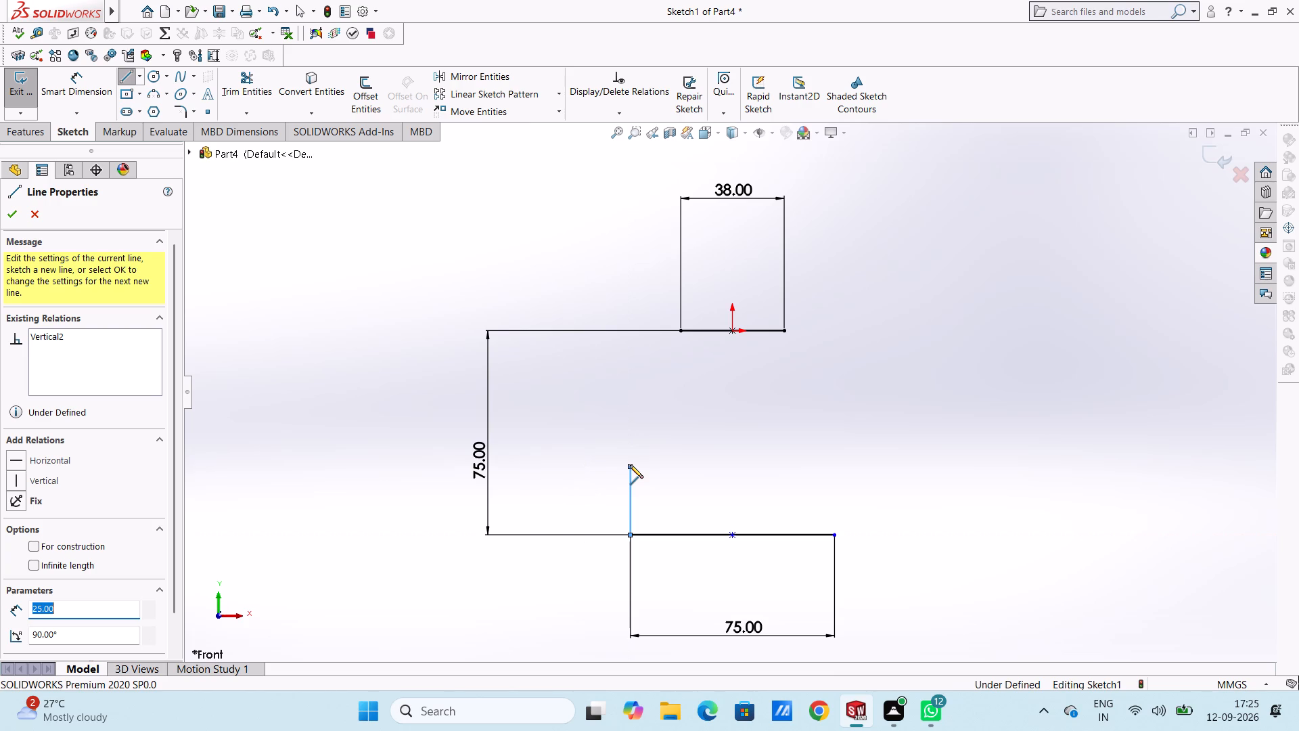
pyautogui.press('Escape')
pyautogui.press('Escape')
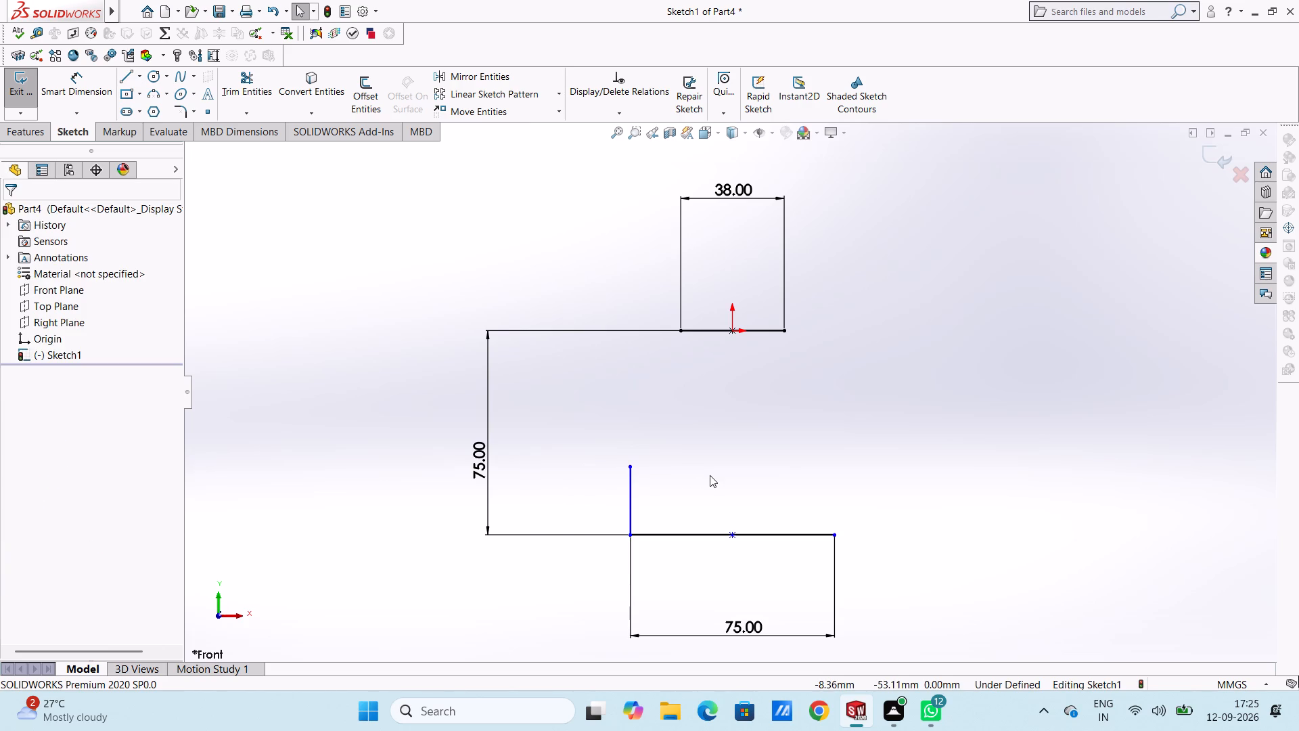
# Sketch a 6 mm horizontal line along the lower line, running inward from its left endpoint.
pyautogui.press('l')
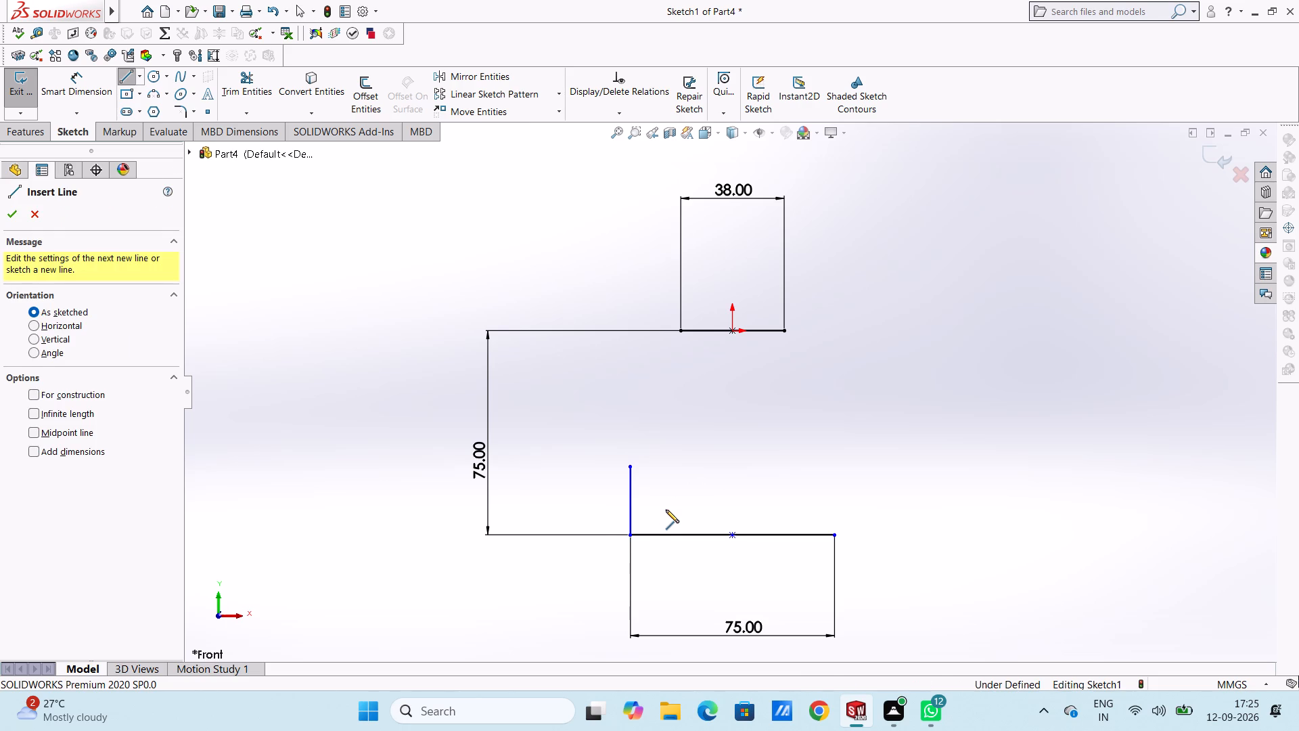
pyautogui.click(631, 535)
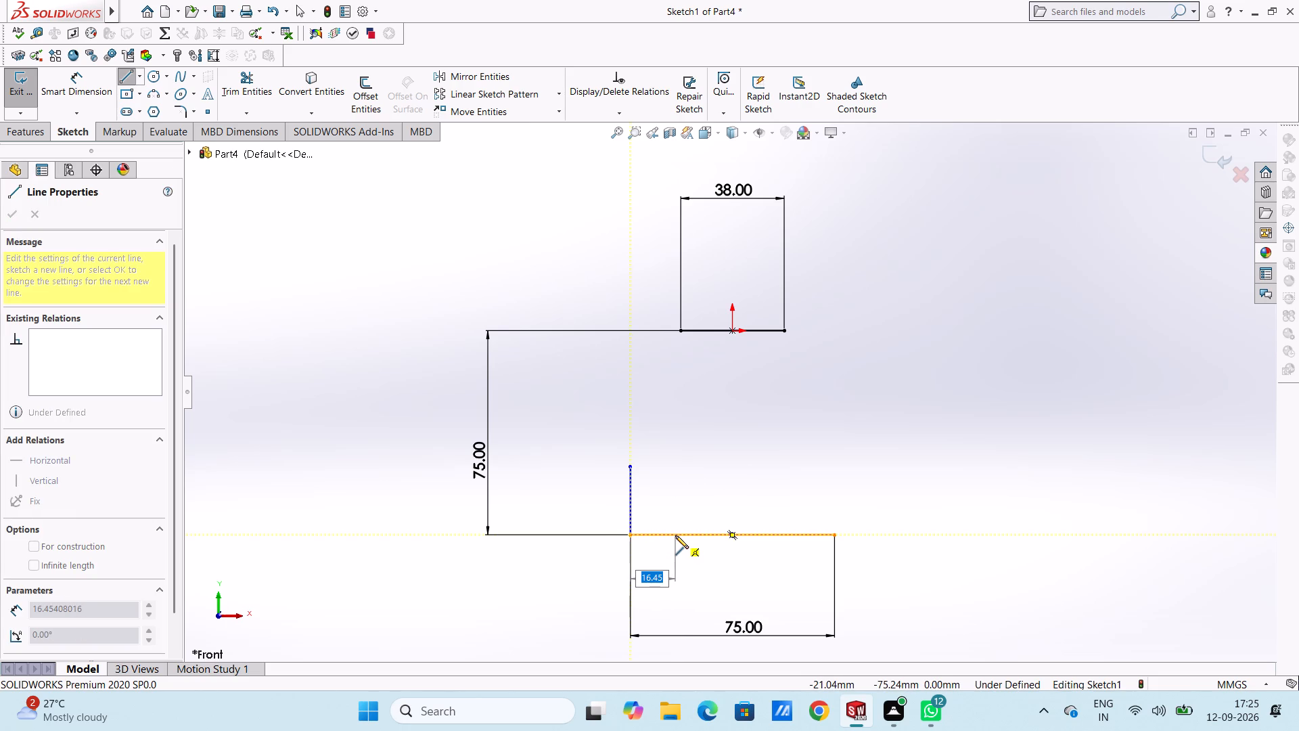
pyautogui.press('6')
pyautogui.press('Return')
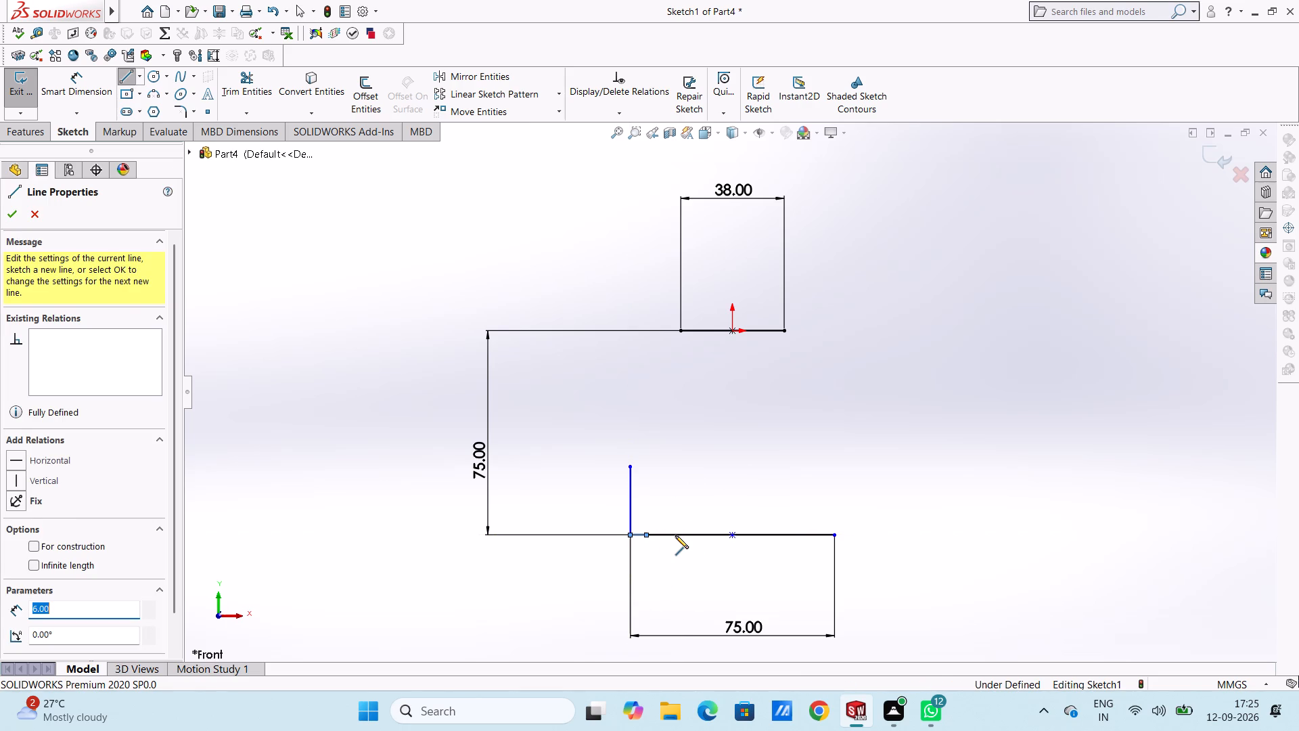
pyautogui.press('Escape')
pyautogui.press('Escape')
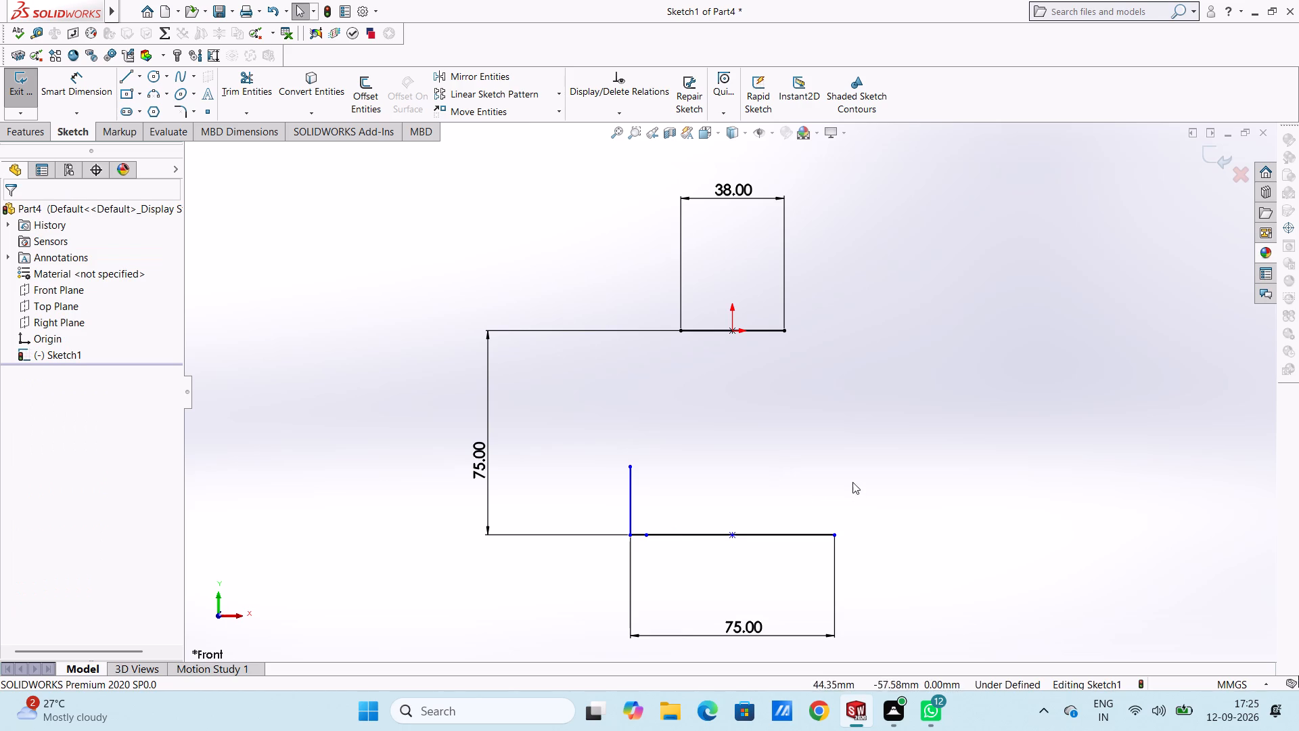
# Sketch a 6 mm horizontal line along the lower line, running inward from its right endpoint.
pyautogui.press('l')
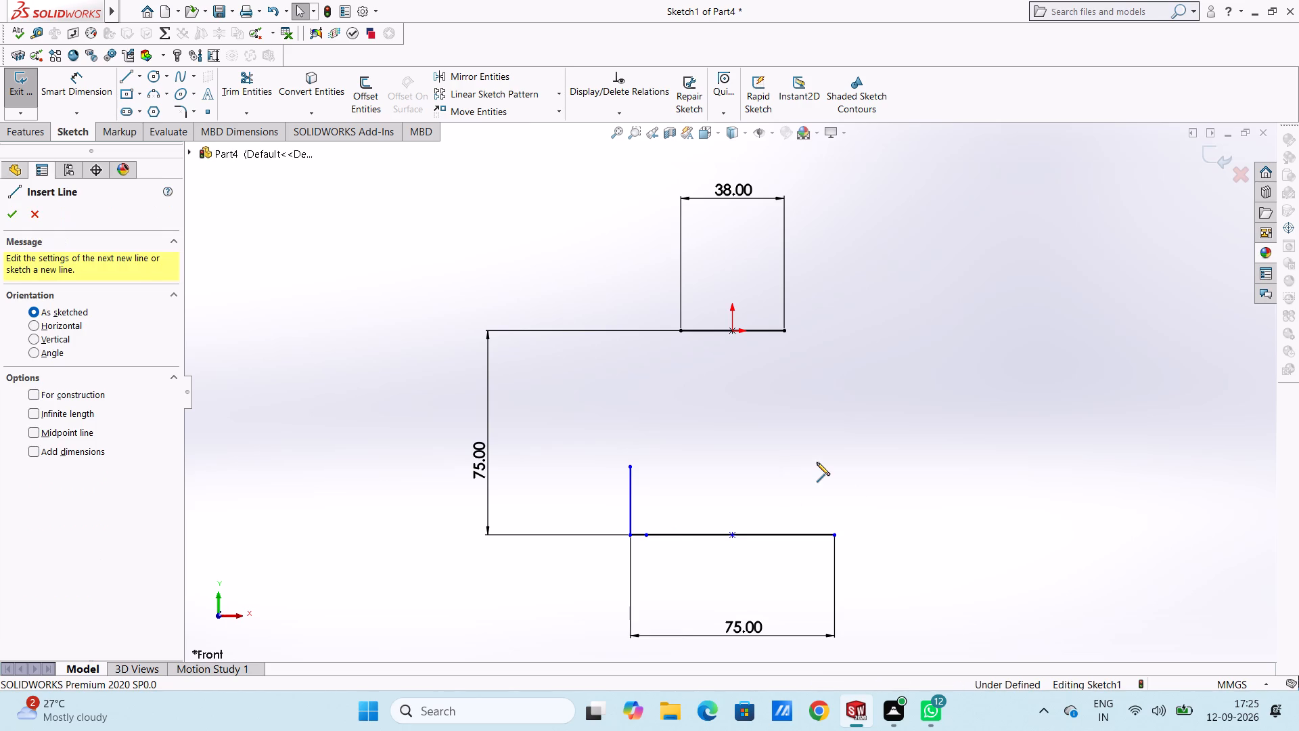
pyautogui.click(836, 535)
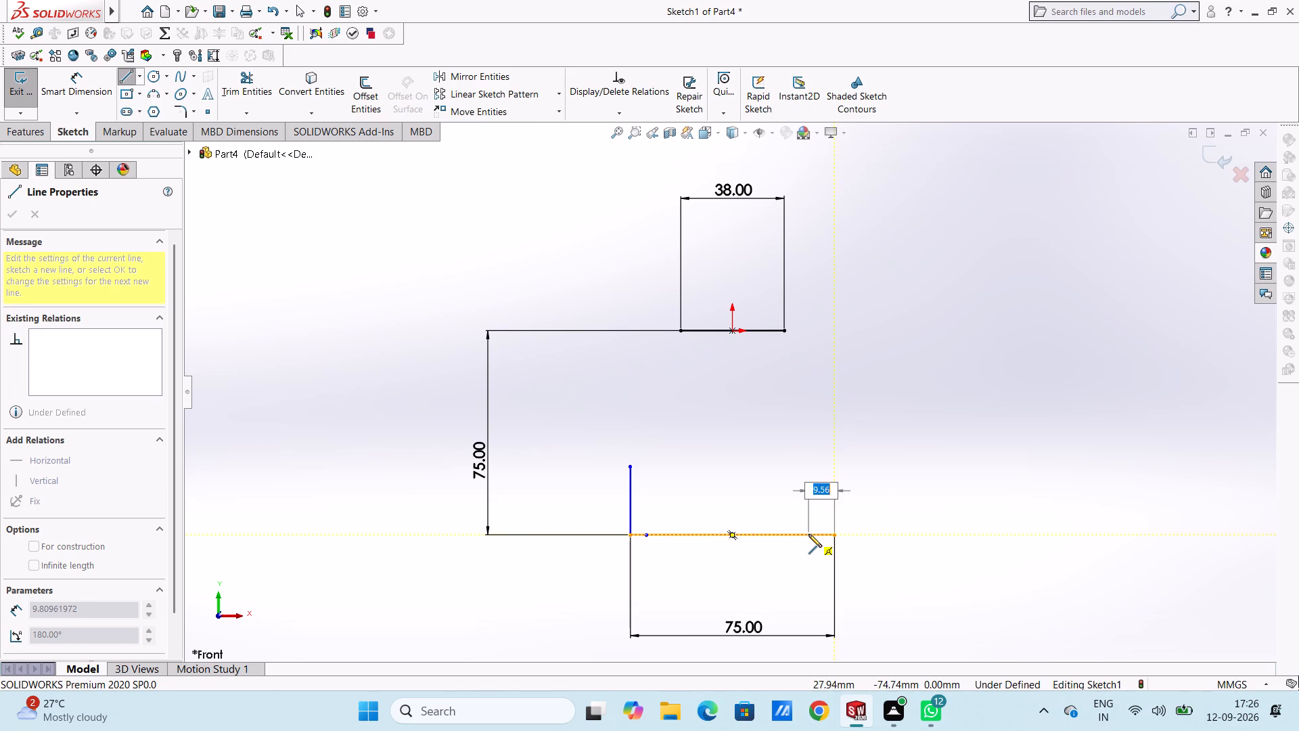
pyautogui.press('6')
pyautogui.press('Return')
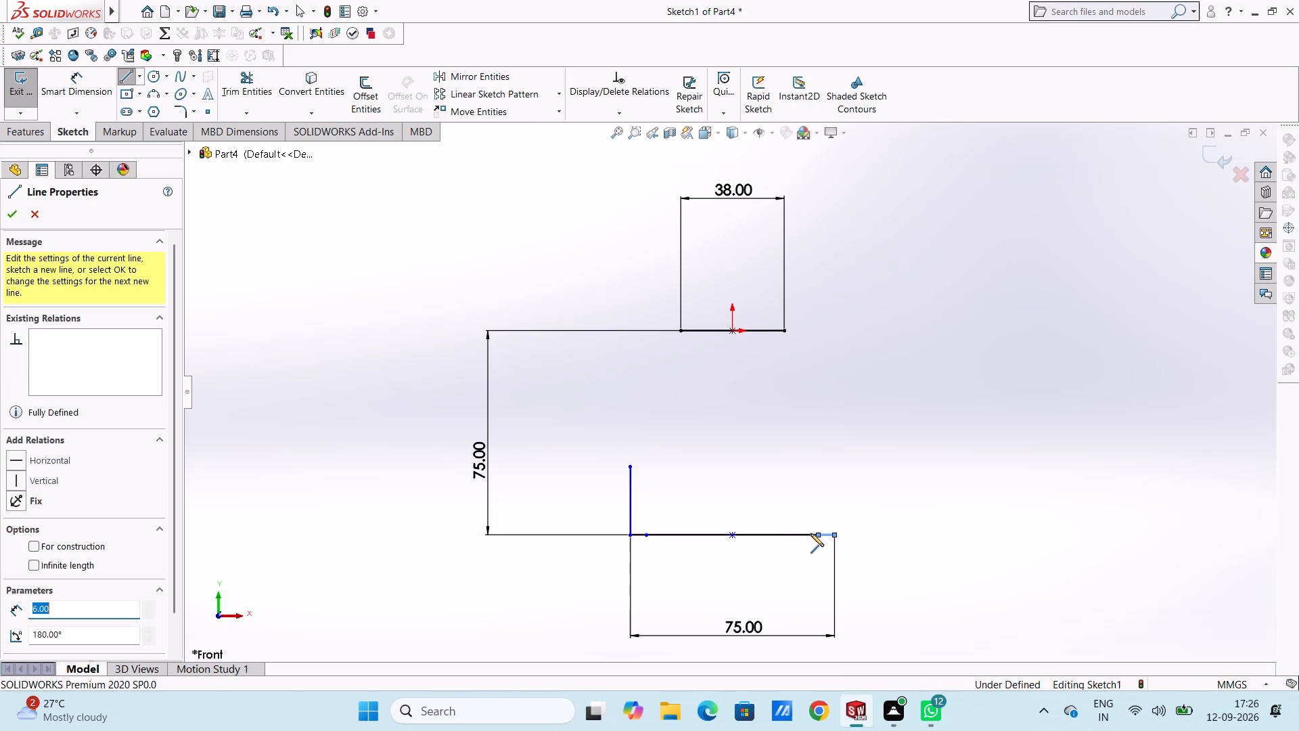
pyautogui.press('Escape')
pyautogui.press('Escape')
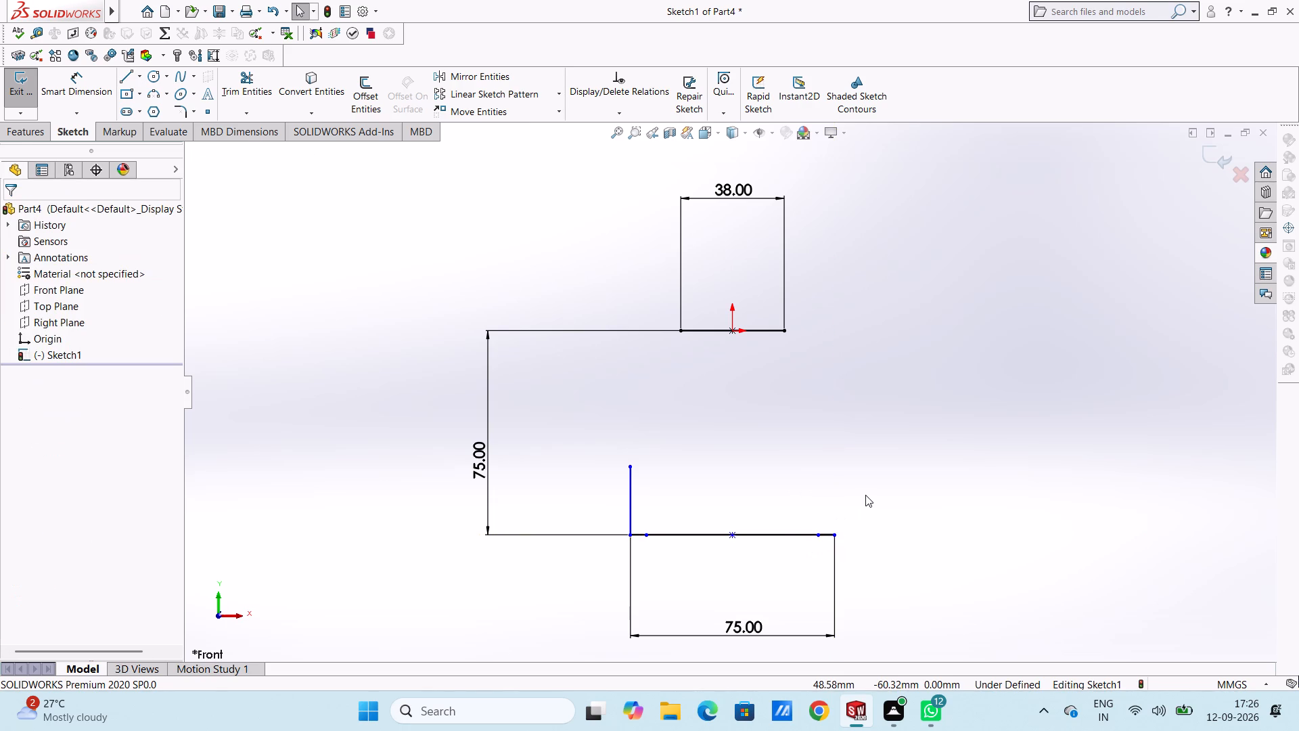
# Sketch a vertical line from level with the left vertical's top down to the lower line's right endpoint.
pyautogui.press('l')
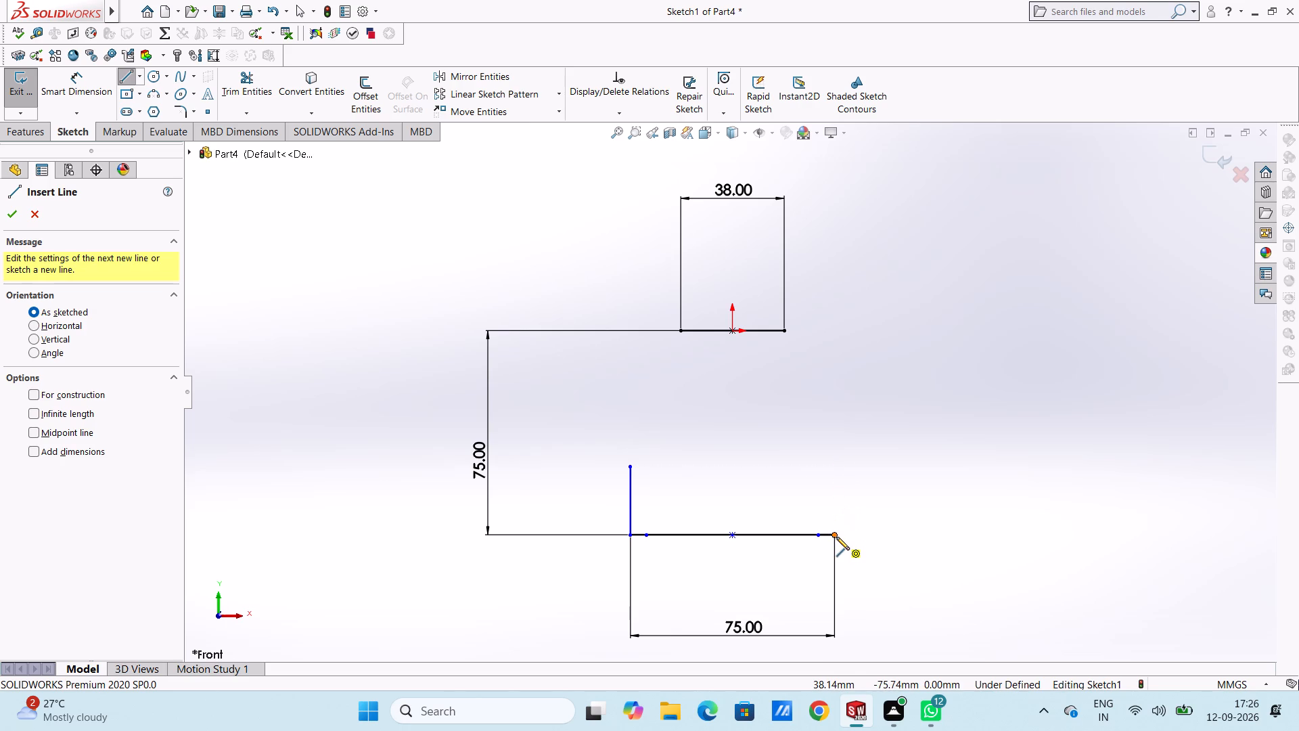
pyautogui.click(834, 468)
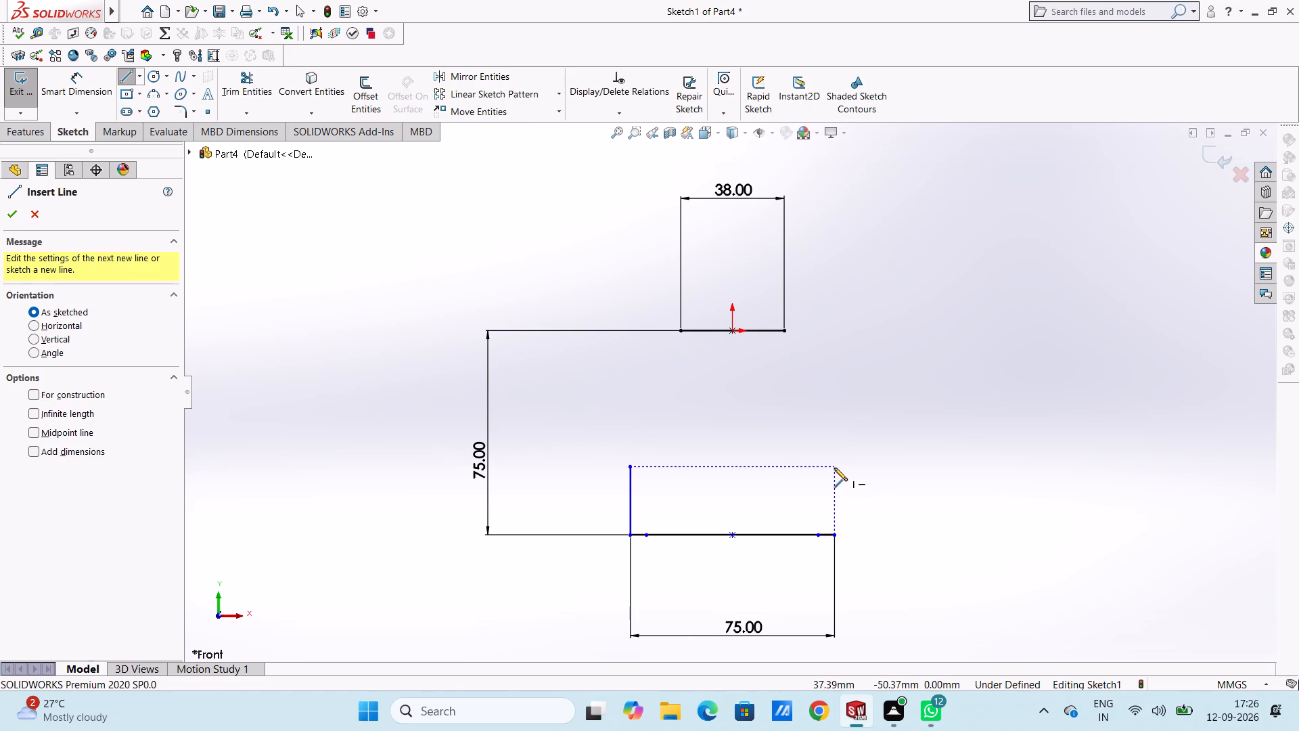
pyautogui.click(834, 468)
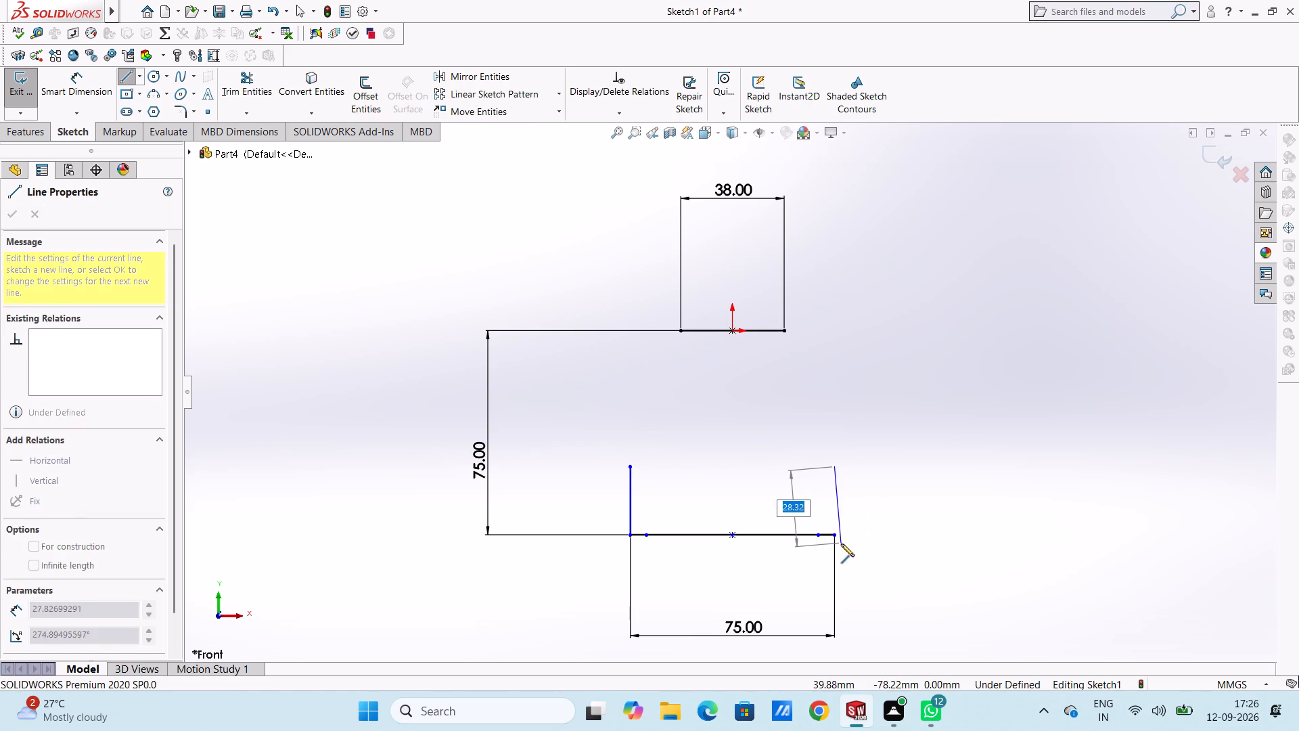
pyautogui.click(836, 536)
pyautogui.press('Escape')
pyautogui.press('Escape')
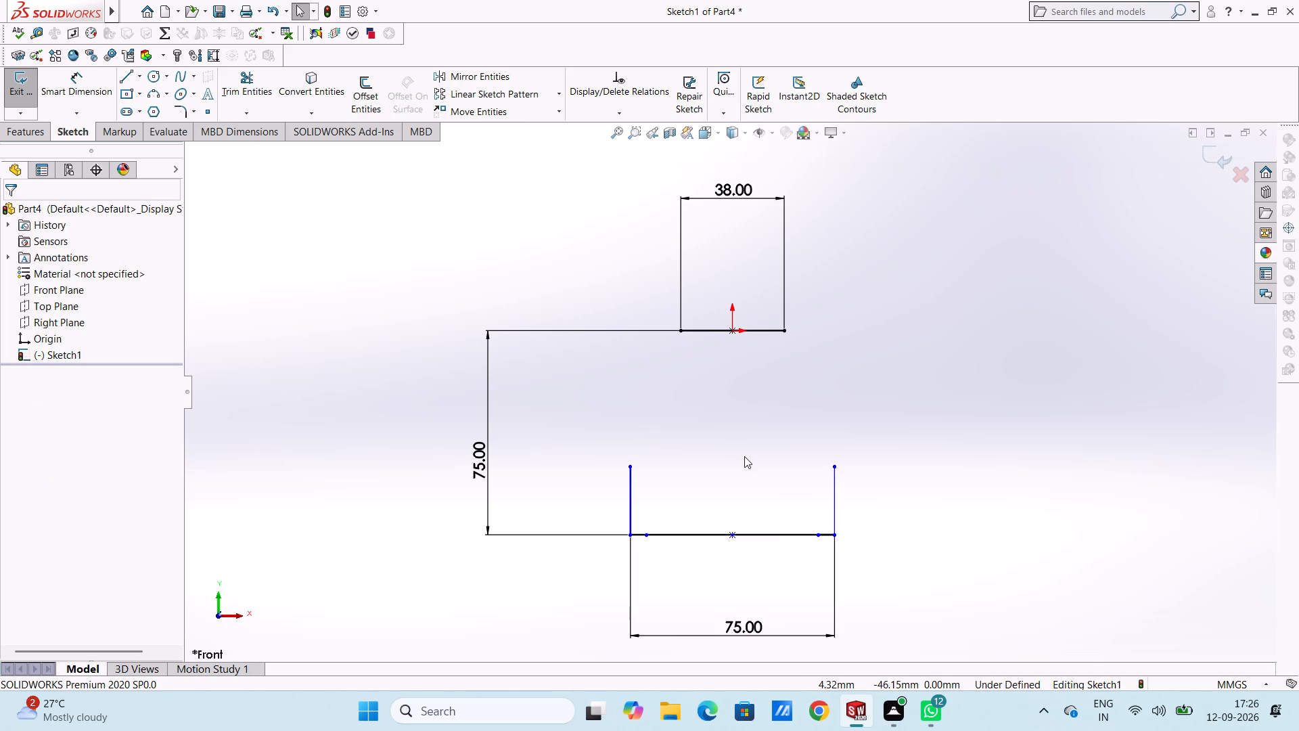
# Sketch a 25 mm vertical line upward from the inner end of the left 6 mm segment.
pyautogui.press('l')
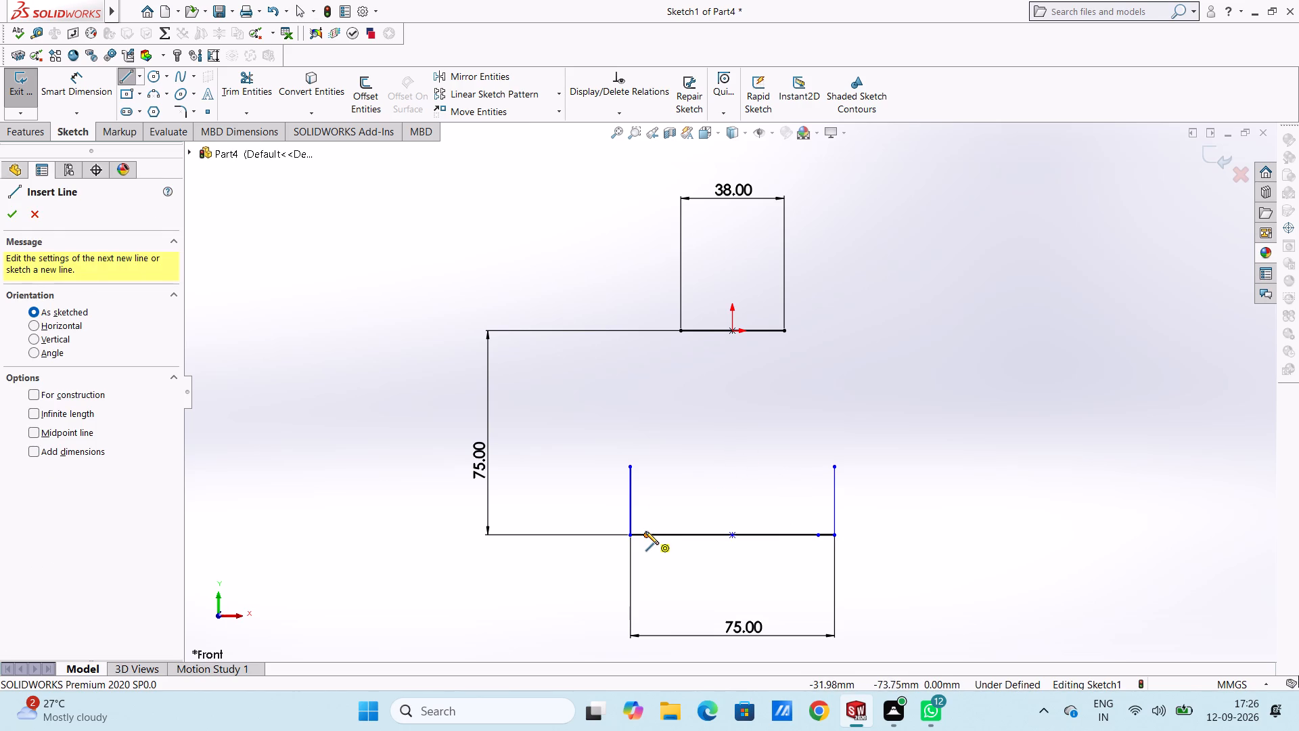
pyautogui.click(645, 535)
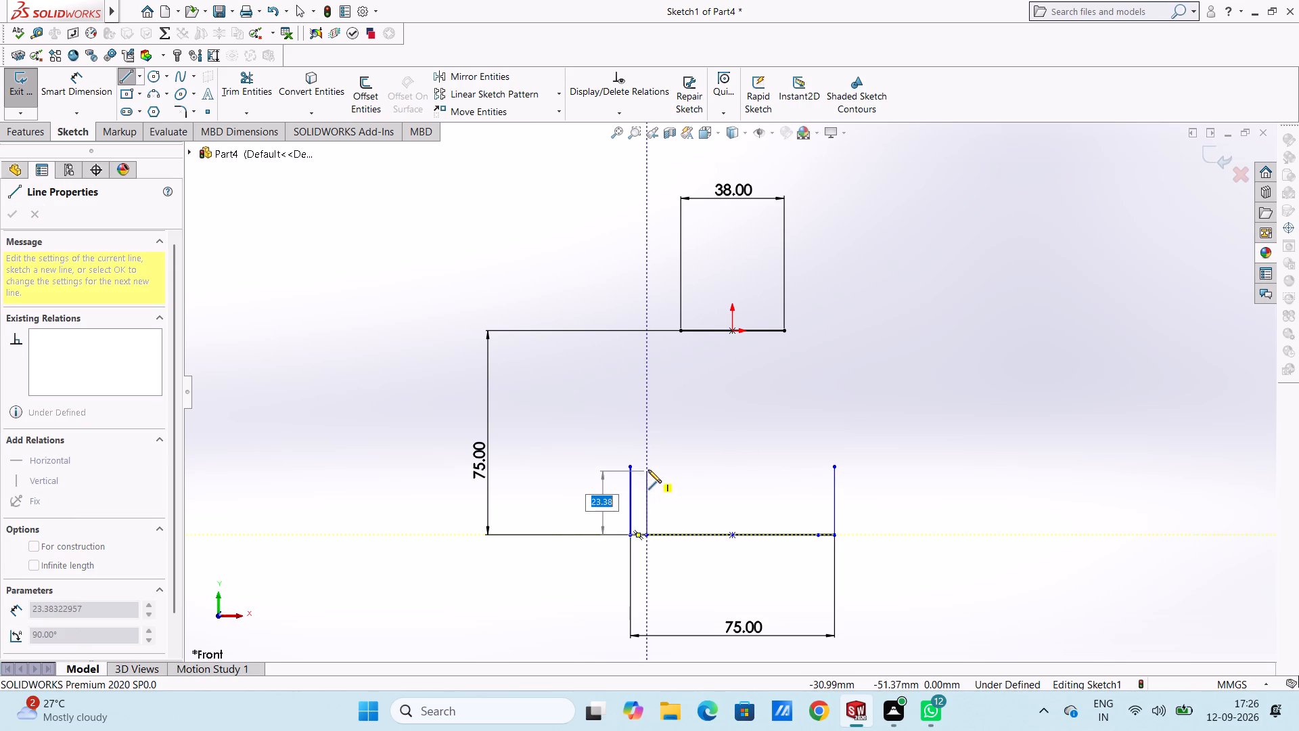
pyautogui.click(647, 467)
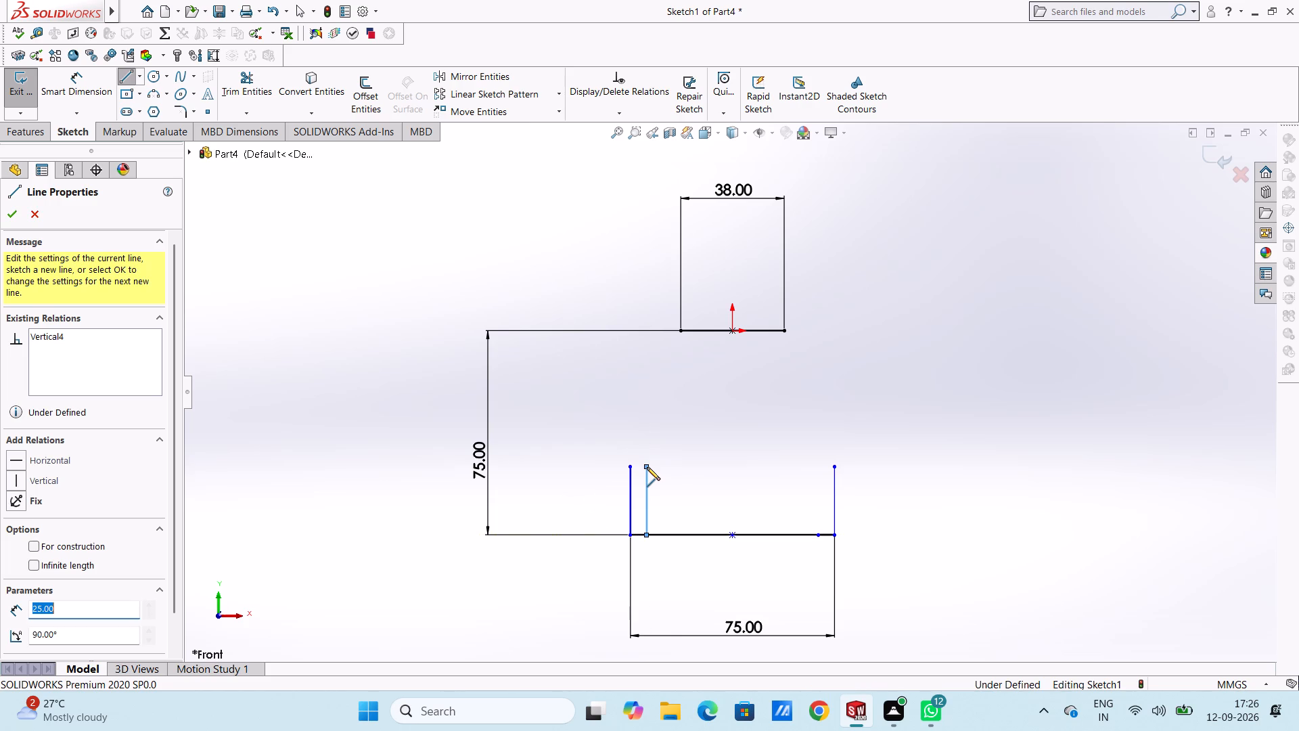
pyautogui.press('Escape')
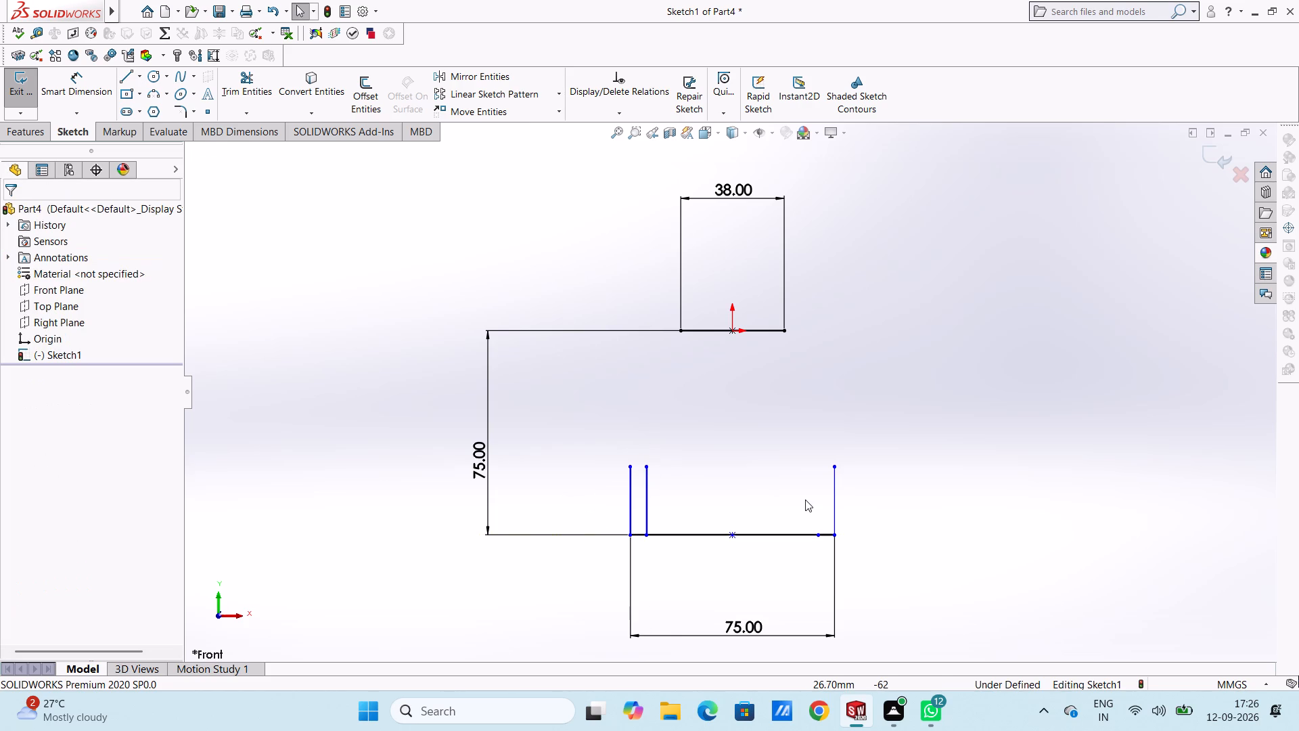
# Sketch a 25 mm vertical line from level with the other verticals' tops down to the right 6 mm segment's inner end.
pyautogui.press('l')
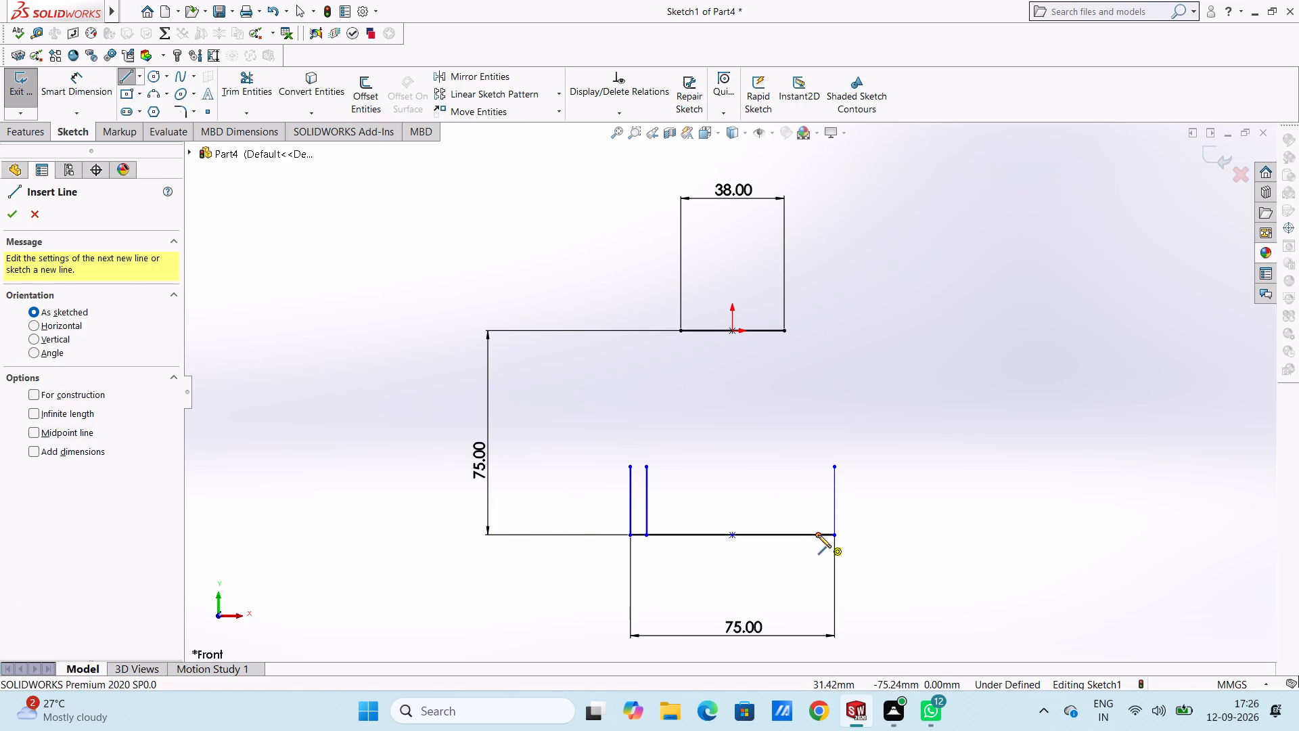
pyautogui.click(817, 465)
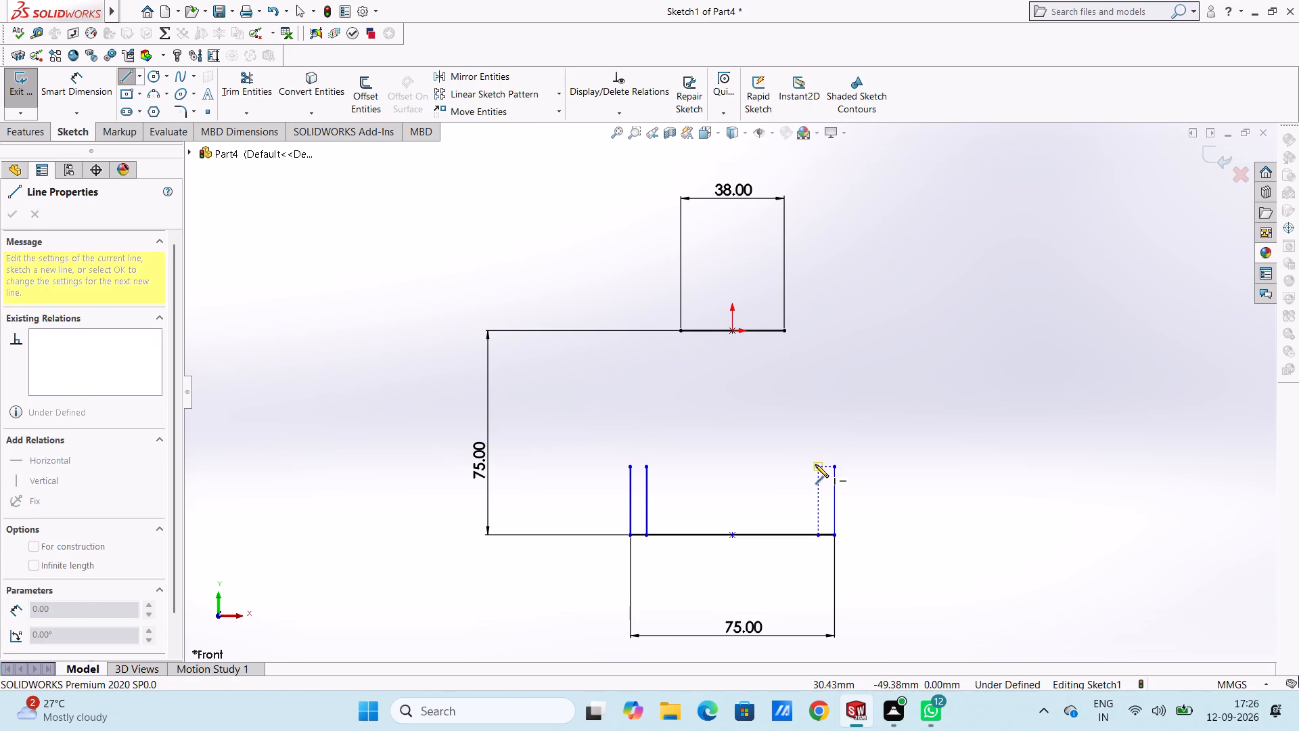
pyautogui.click(819, 534)
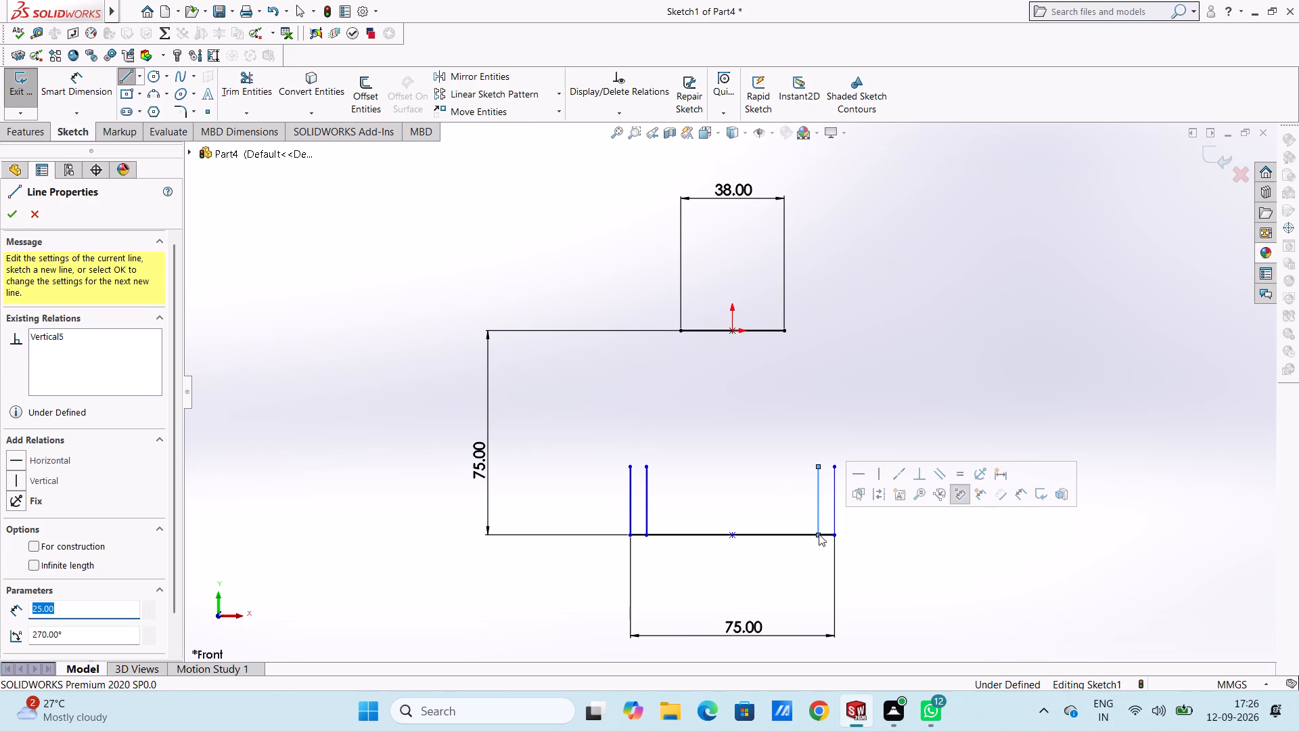
pyautogui.press('Escape')
pyautogui.press('Escape')
# Sketch a three-point arc of 31.5 mm radius joining the tops of the two inner vertical lines, bulging upward.
pyautogui.keyDown('ctrl'); pyautogui.scroll(-3, 903, 471); pyautogui.keyUp('ctrl')
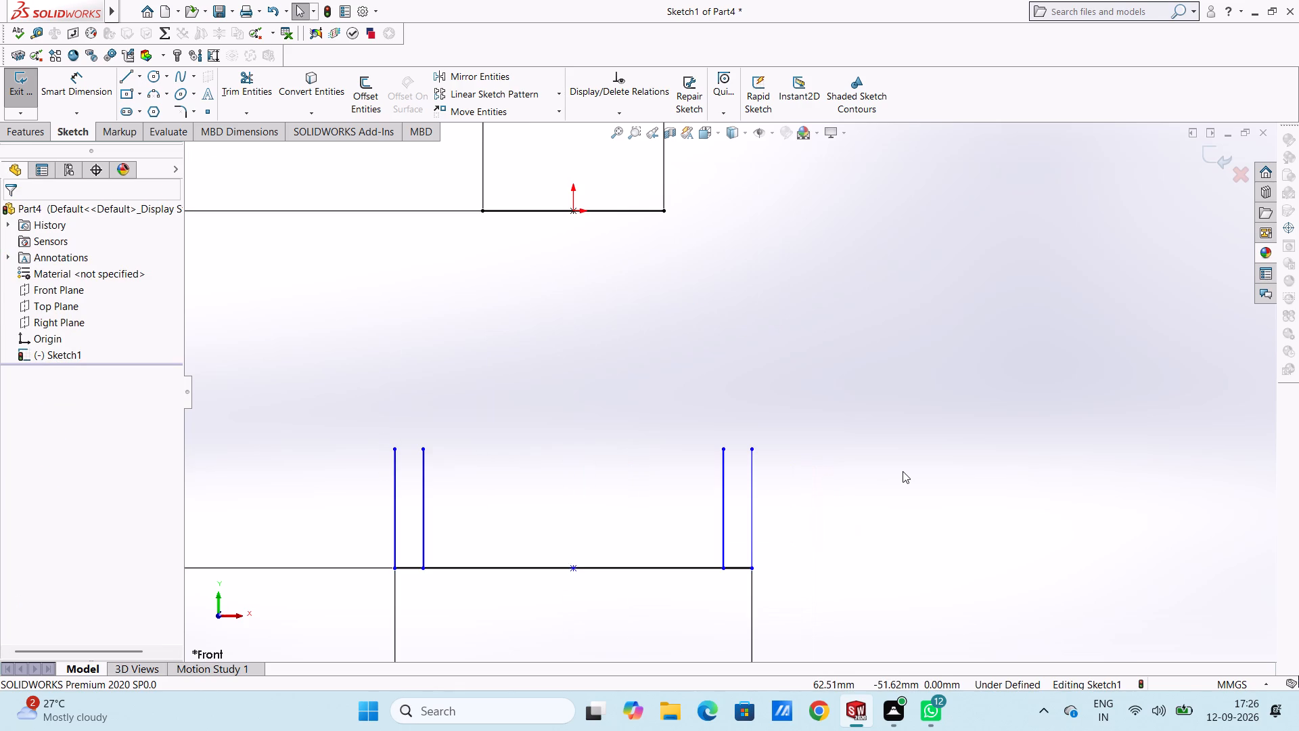
pyautogui.keyDown('ctrl'); pyautogui.scroll(1, 903, 471); pyautogui.keyUp('ctrl')
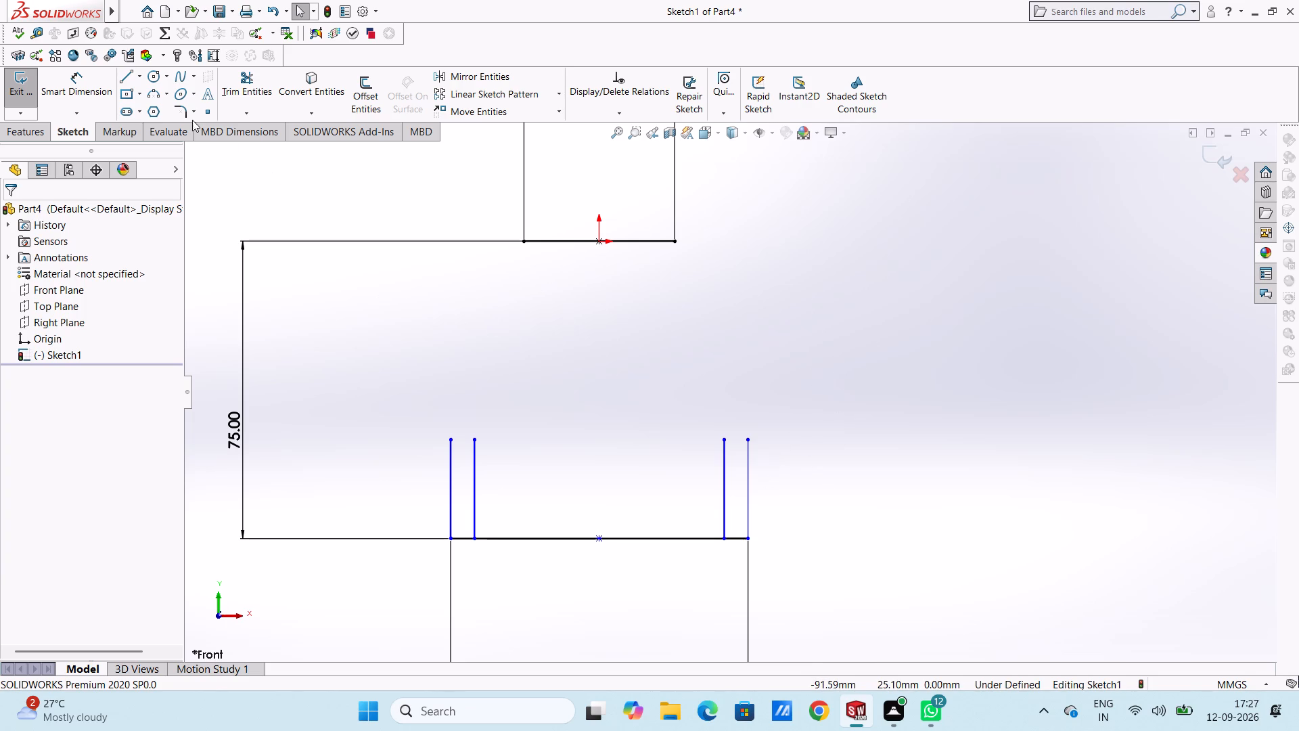
pyautogui.click(156, 95)
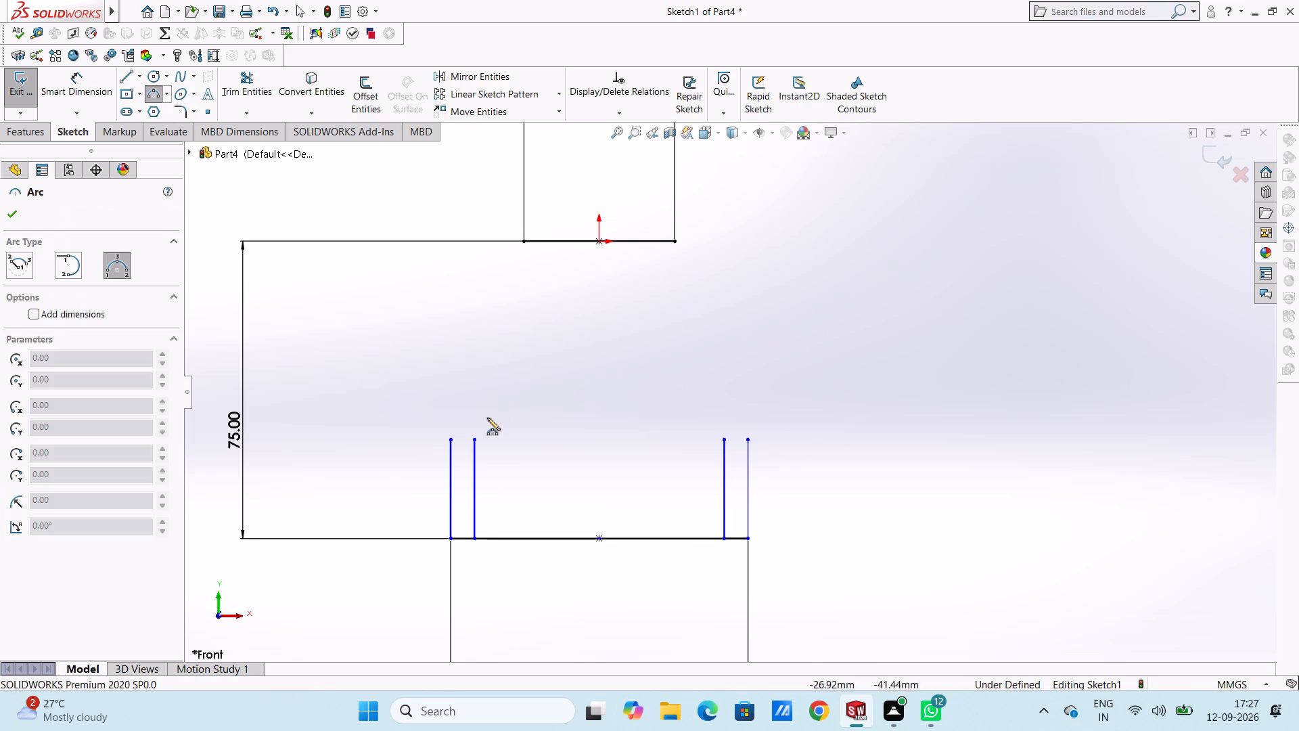
pyautogui.click(476, 437)
pyautogui.click(723, 439)
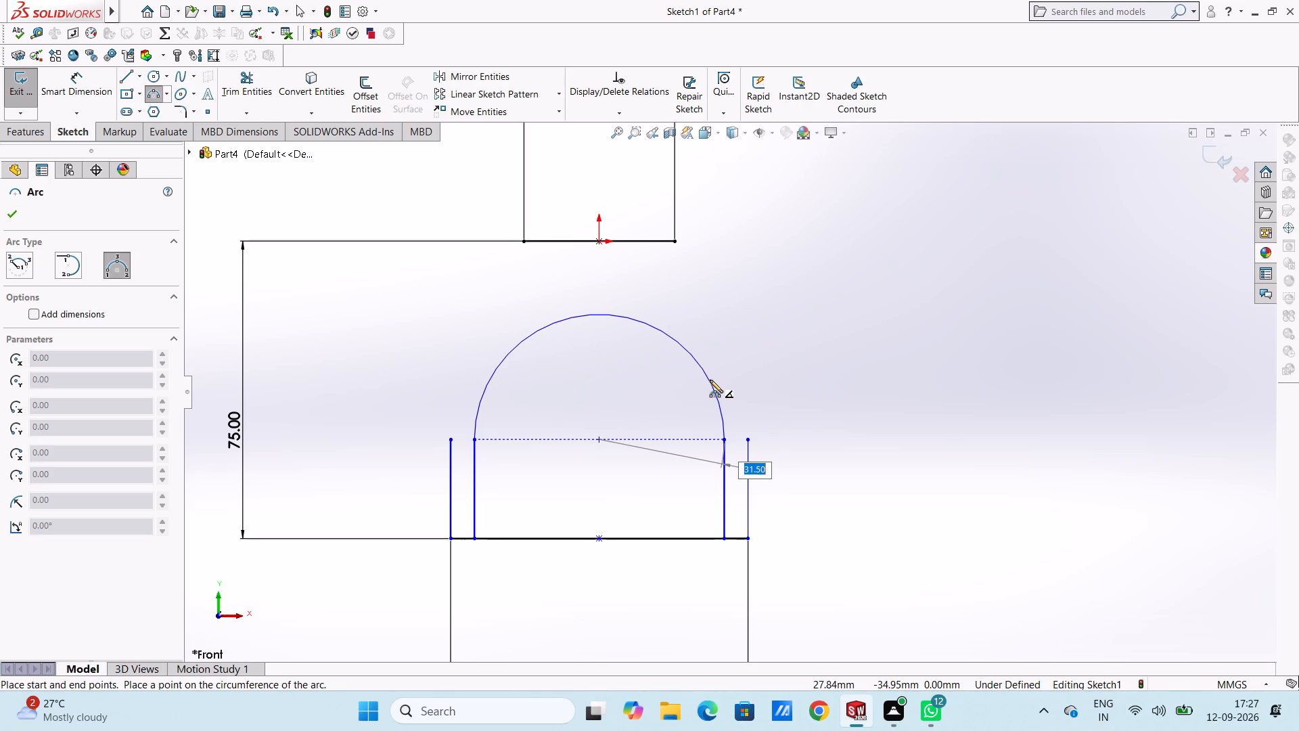
pyautogui.click(710, 380)
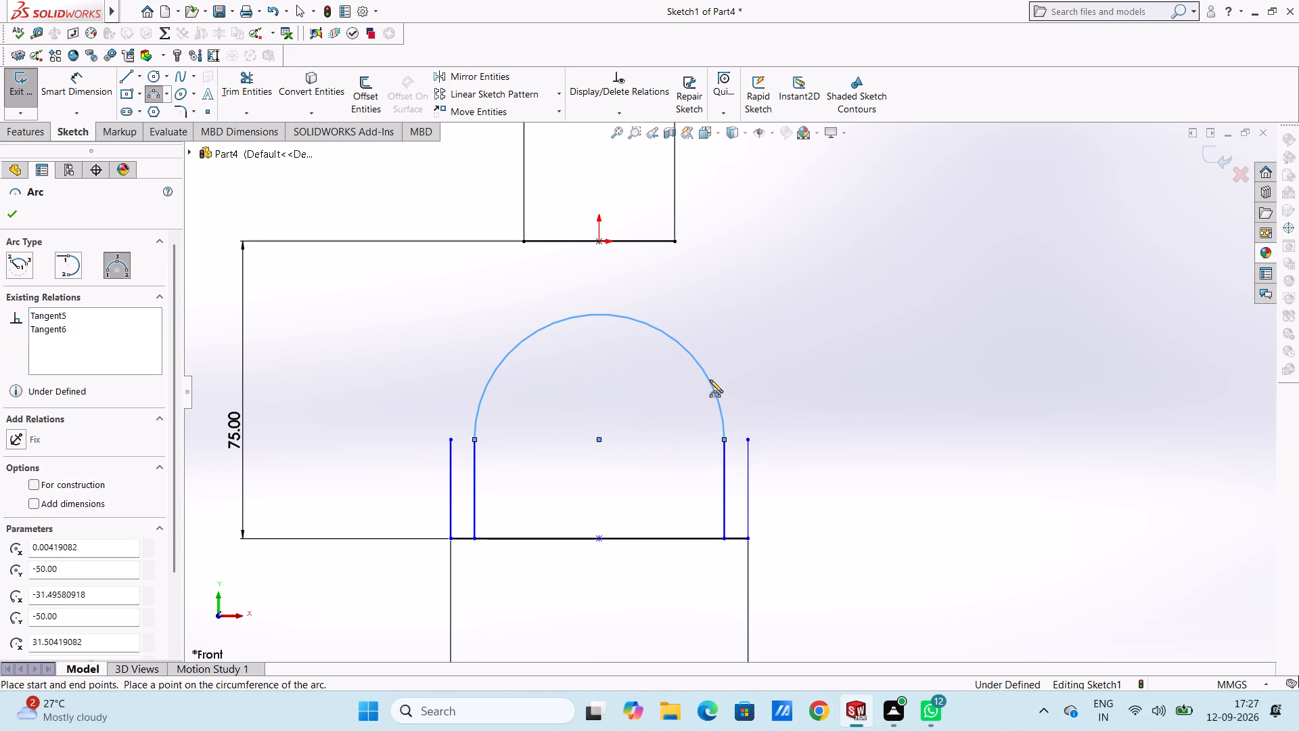
pyautogui.press('Escape')
pyautogui.press('Escape')
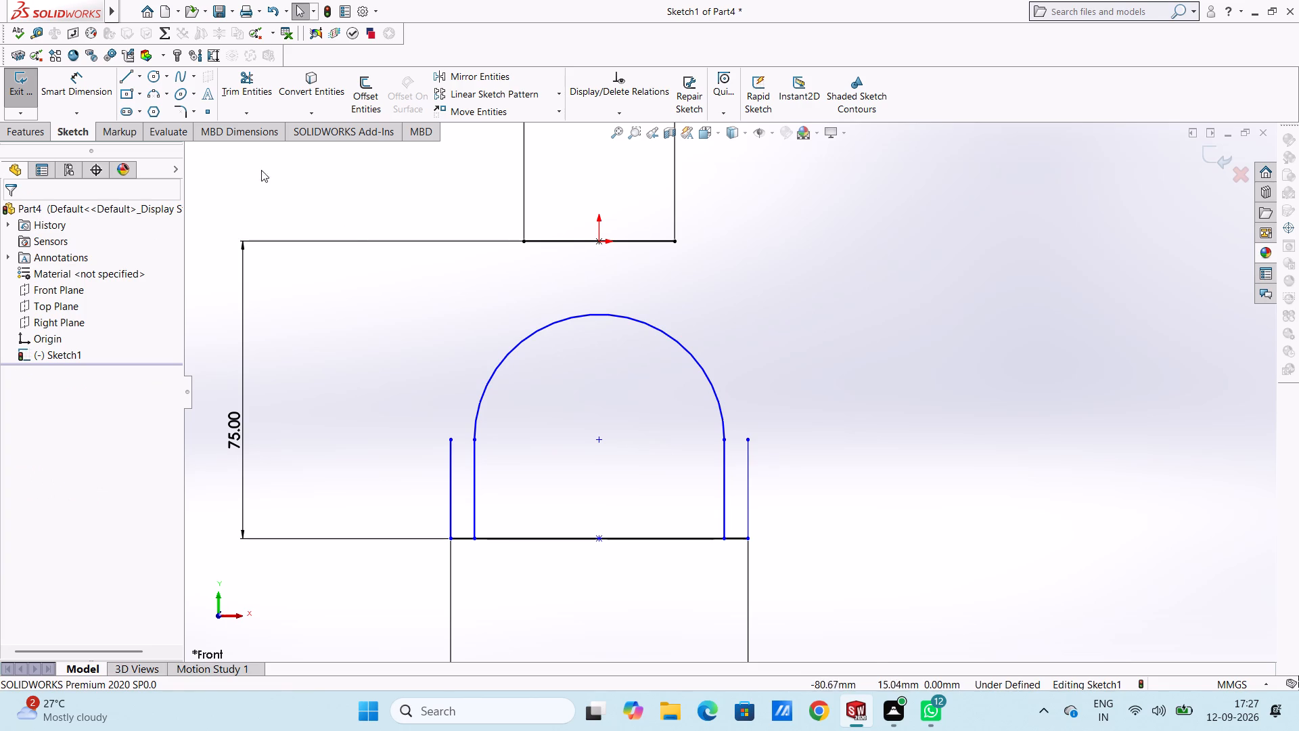
# Sketch a three-point arc of 37.5 mm radius joining the tops of the two outer vertical lines, bulging upward.
pyautogui.click(151, 98)
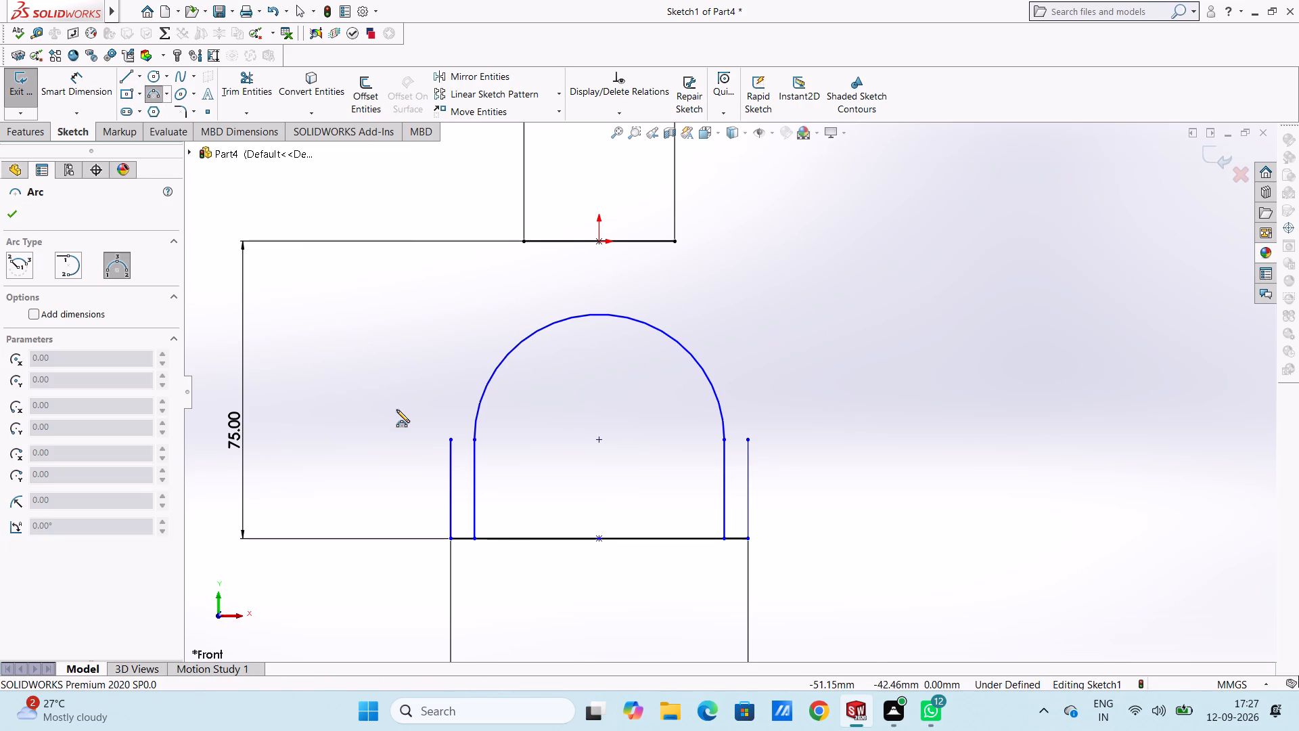
pyautogui.click(451, 438)
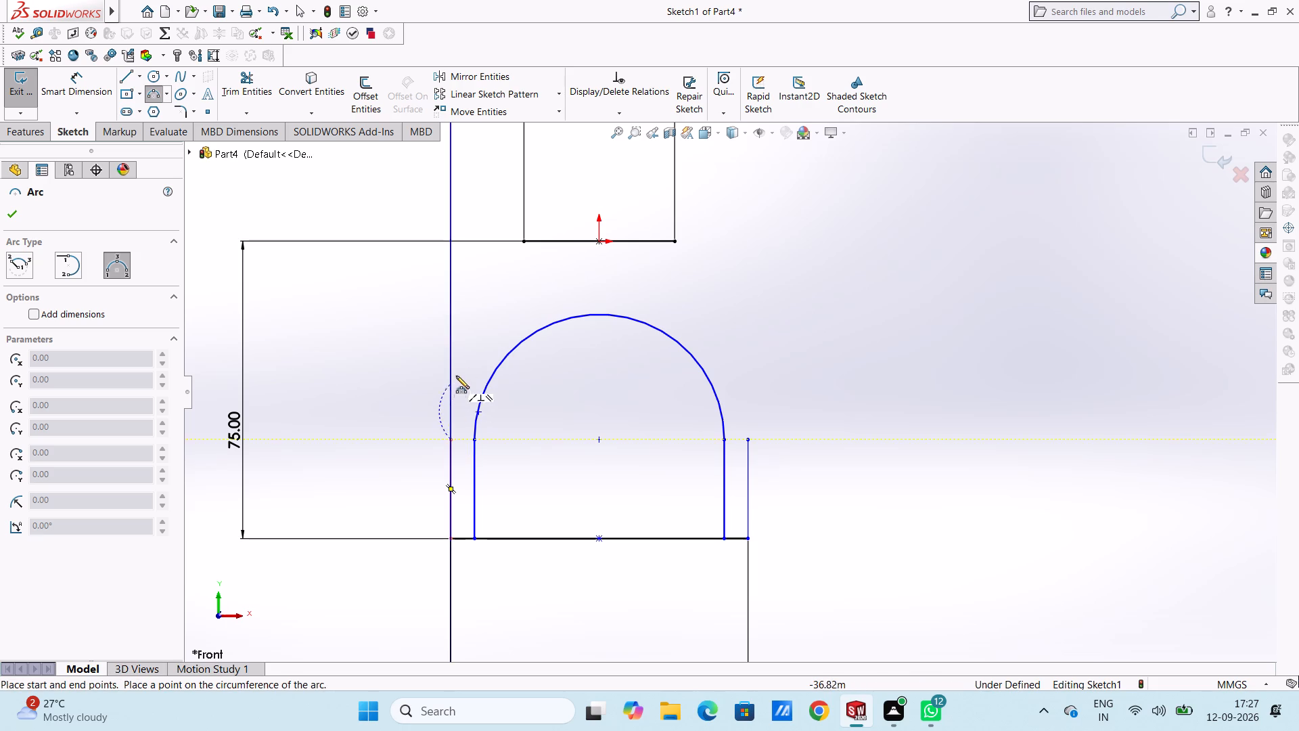
pyautogui.click(749, 439)
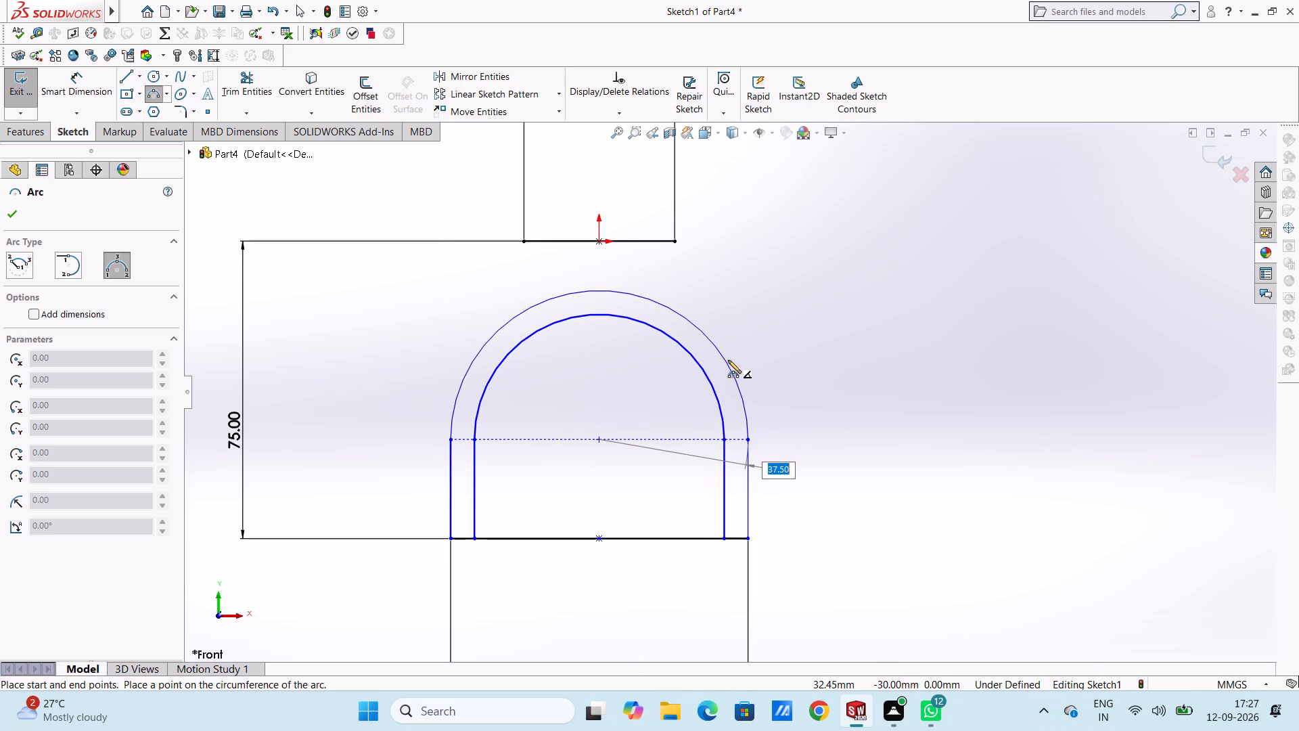
pyautogui.click(728, 360)
pyautogui.press('Escape')
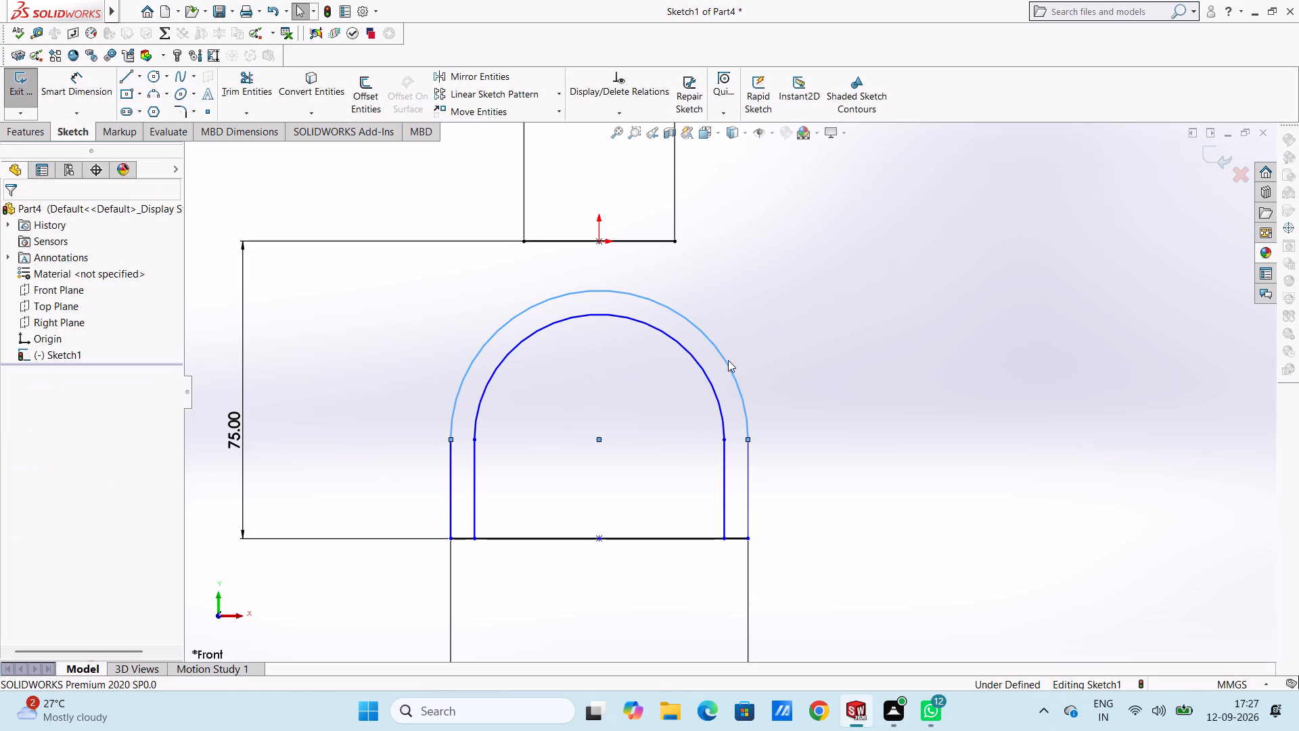
pyautogui.press('Escape')
pyautogui.press('Escape')
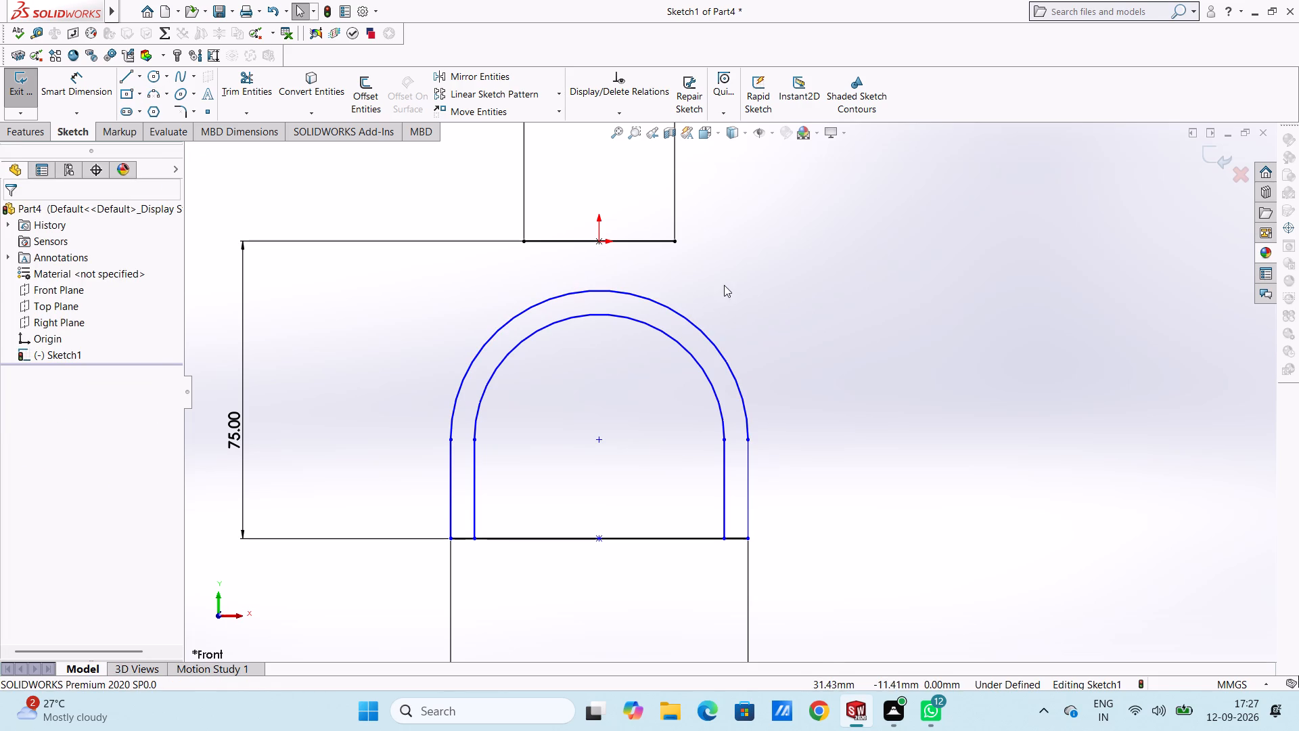
# Sketch a vertical line about 21 mm long from the 38 mm line's left endpoint down past the outer arc.
pyautogui.press('l')
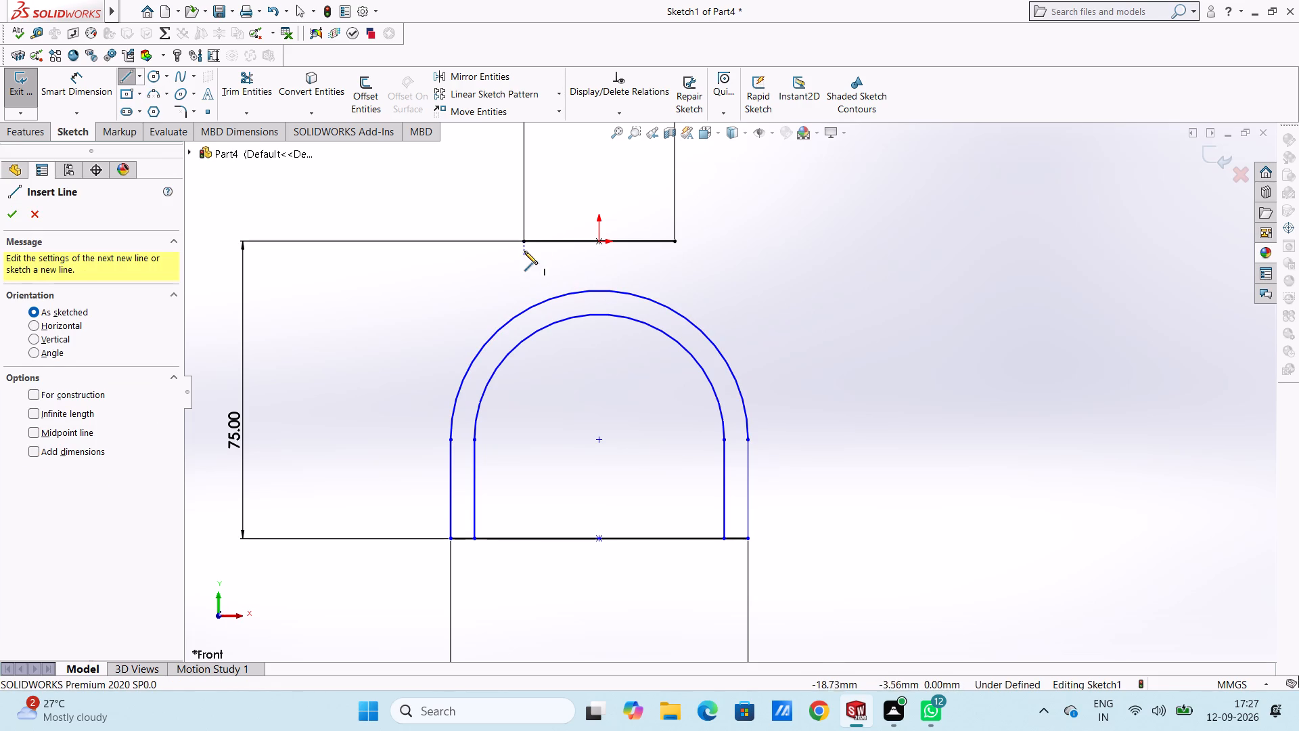
pyautogui.click(521, 243)
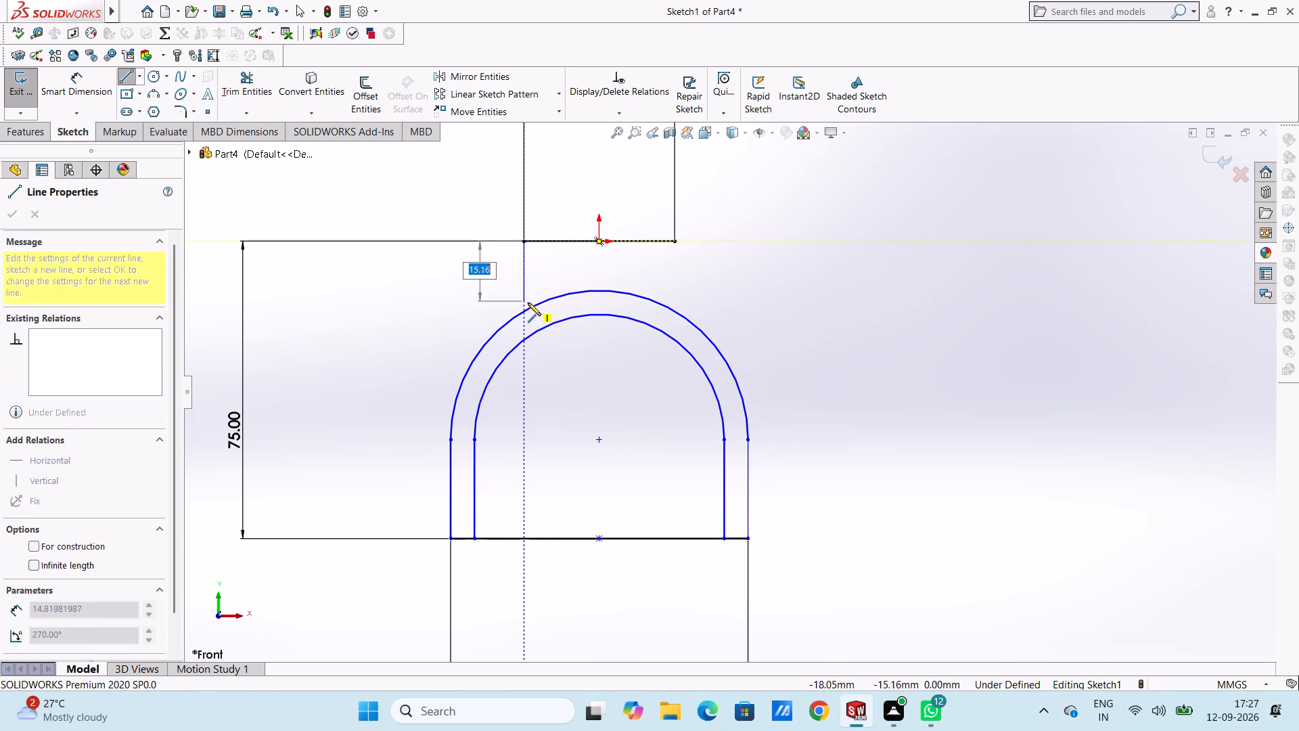
pyautogui.click(524, 325)
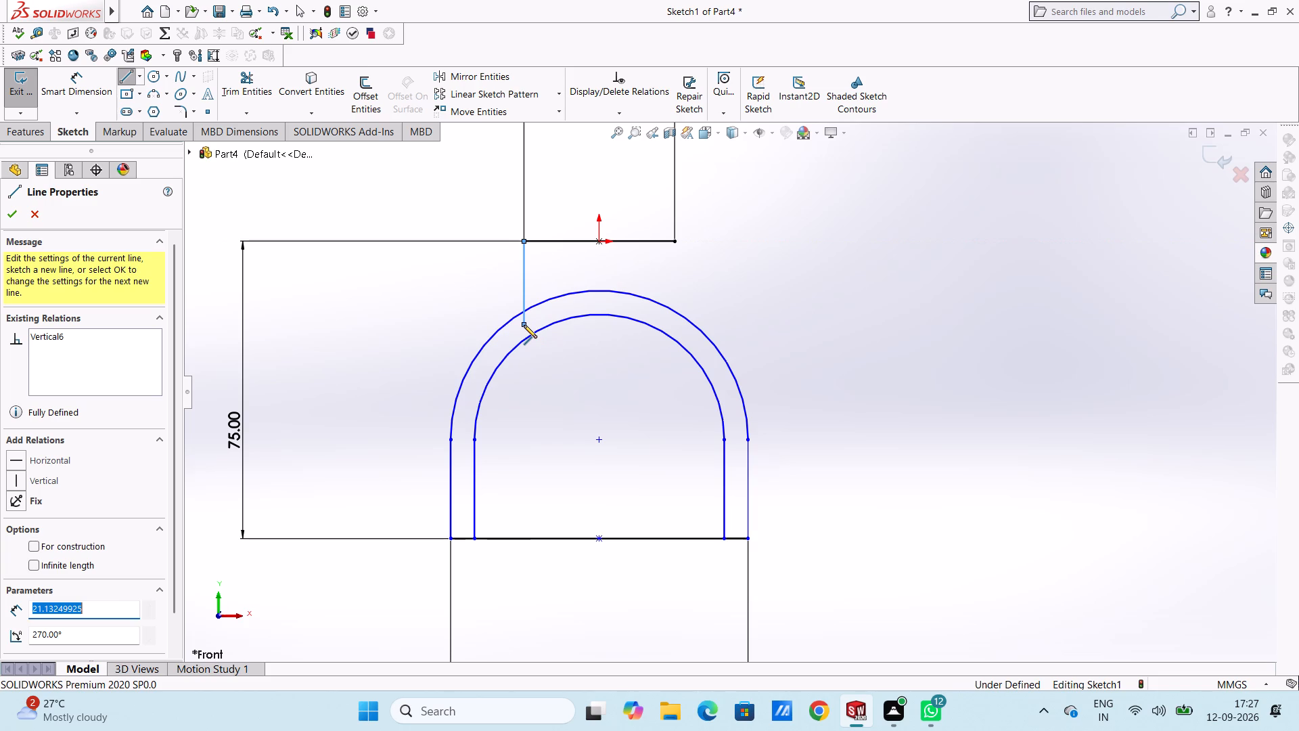
pyautogui.press('Escape')
pyautogui.press('Escape')
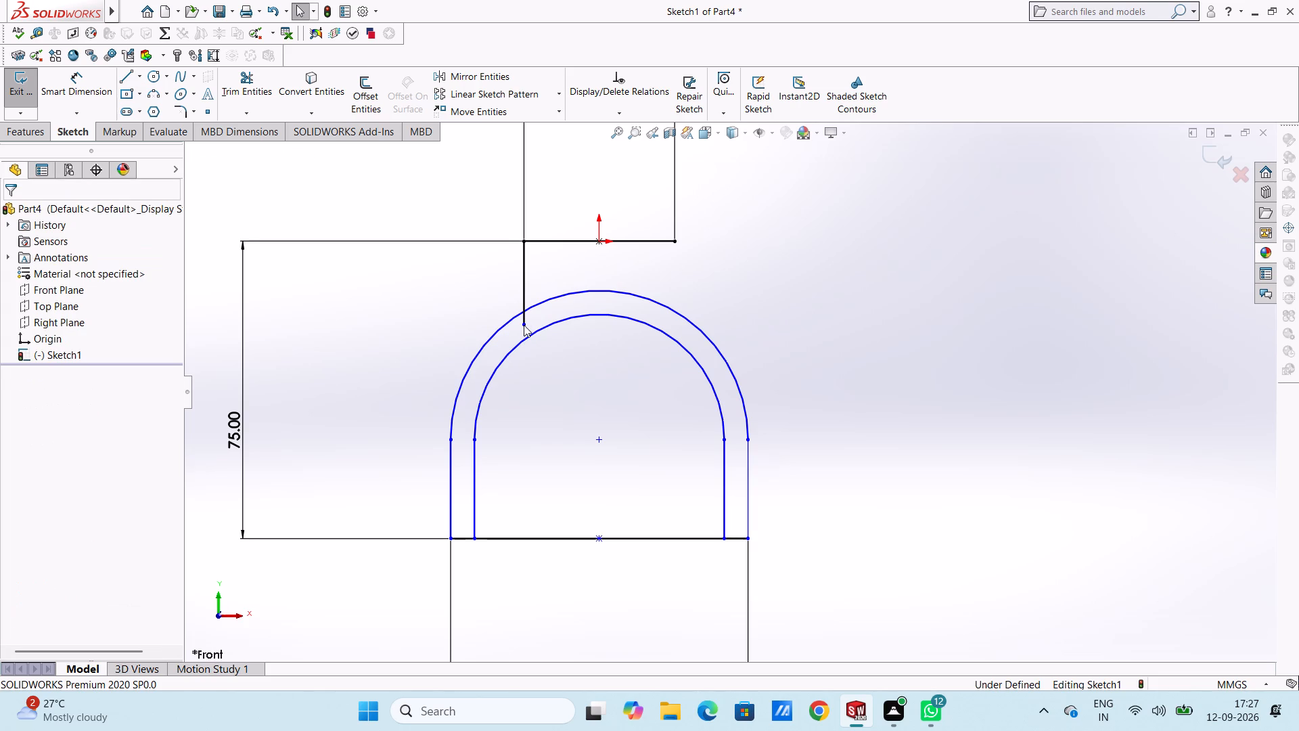
# Sketch a vertical line about 21 mm long from the 38 mm line's right endpoint down past the outer arc.
pyautogui.press('l')
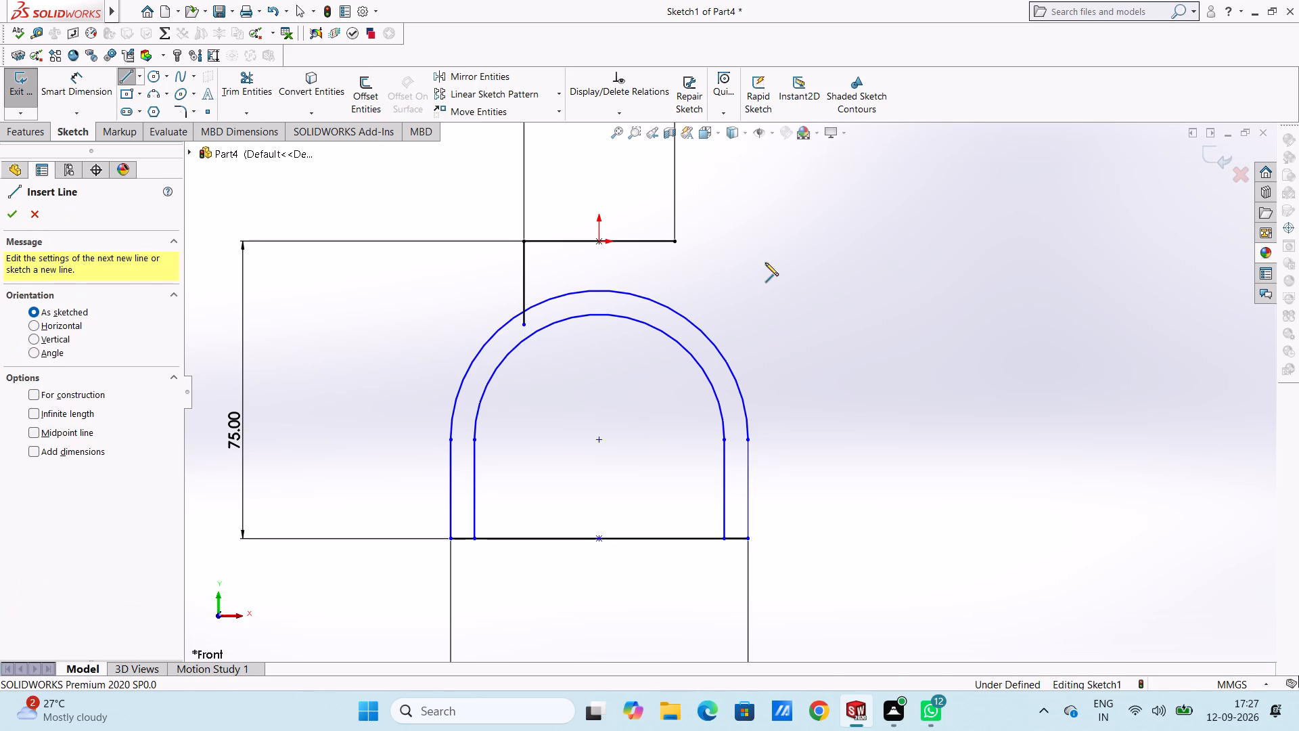
pyautogui.moveTo(675, 241); pyautogui.dragTo(679, 311)
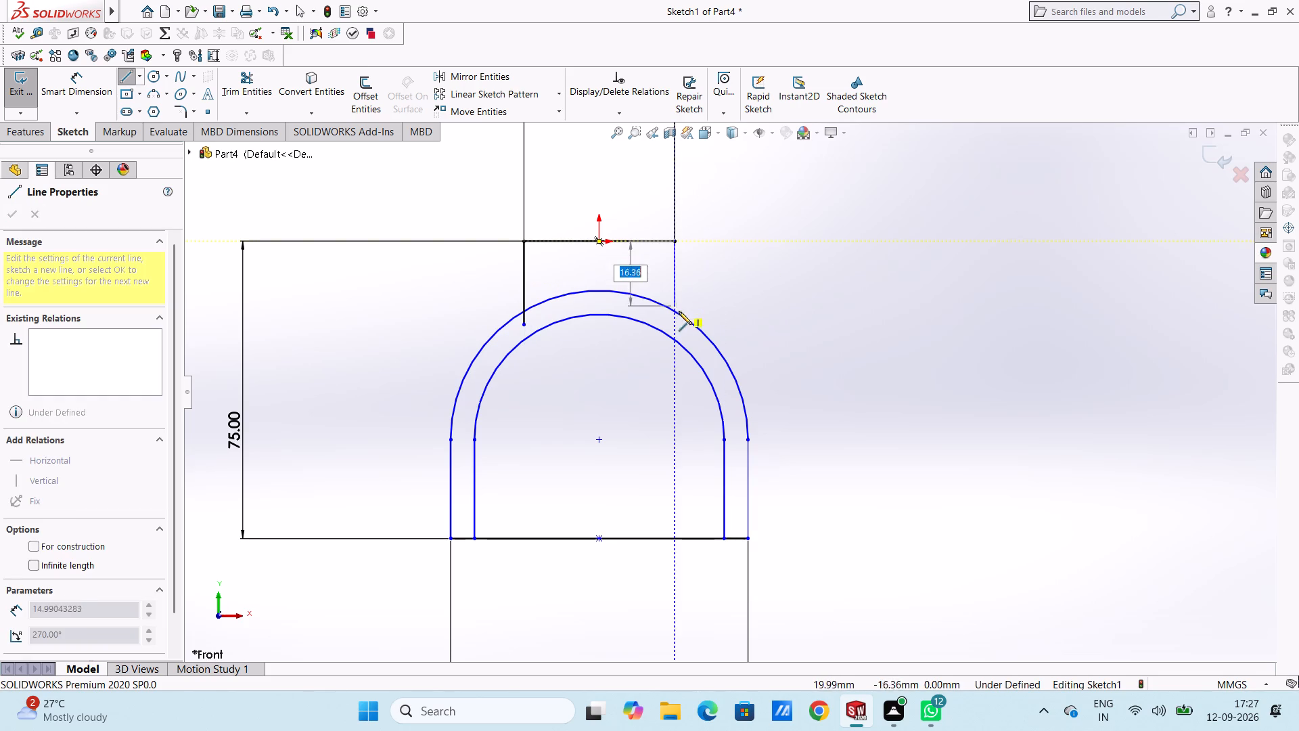
pyautogui.moveTo(679, 311); pyautogui.dragTo(676, 325)
pyautogui.click(676, 325)
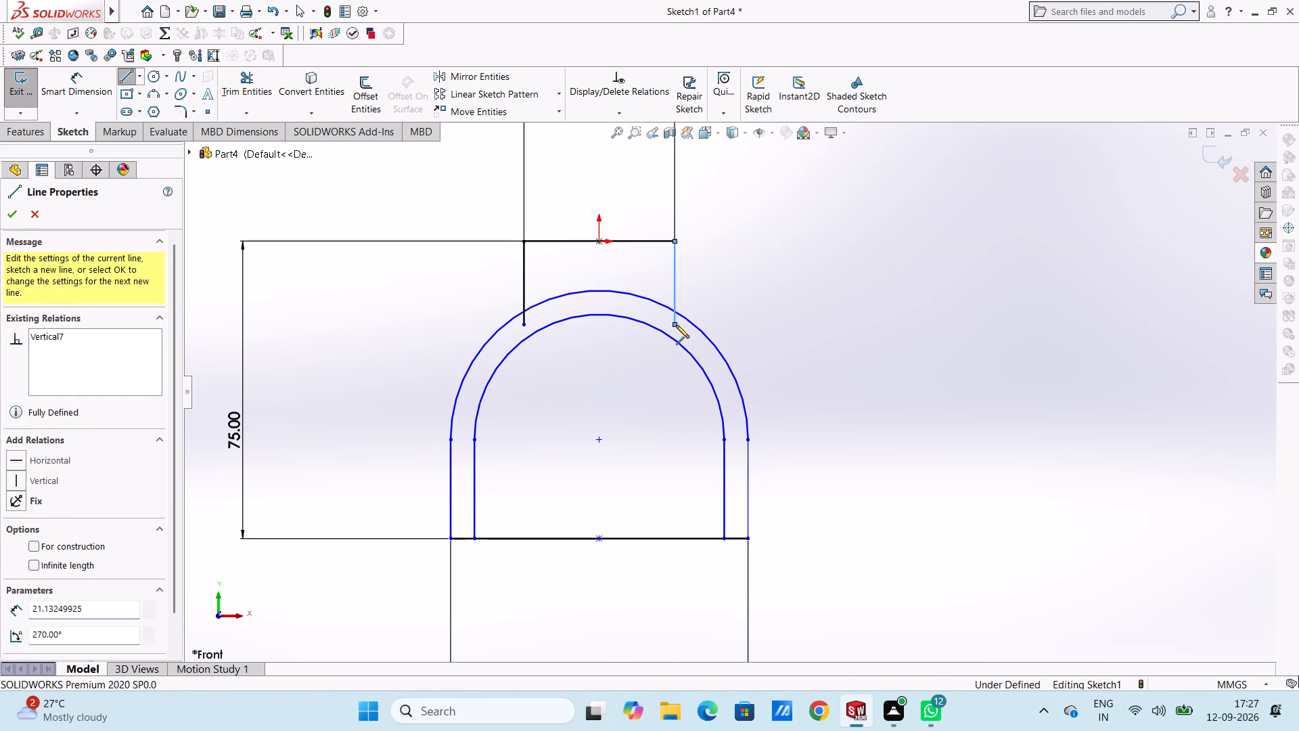
pyautogui.press('Escape')
pyautogui.press('Escape')
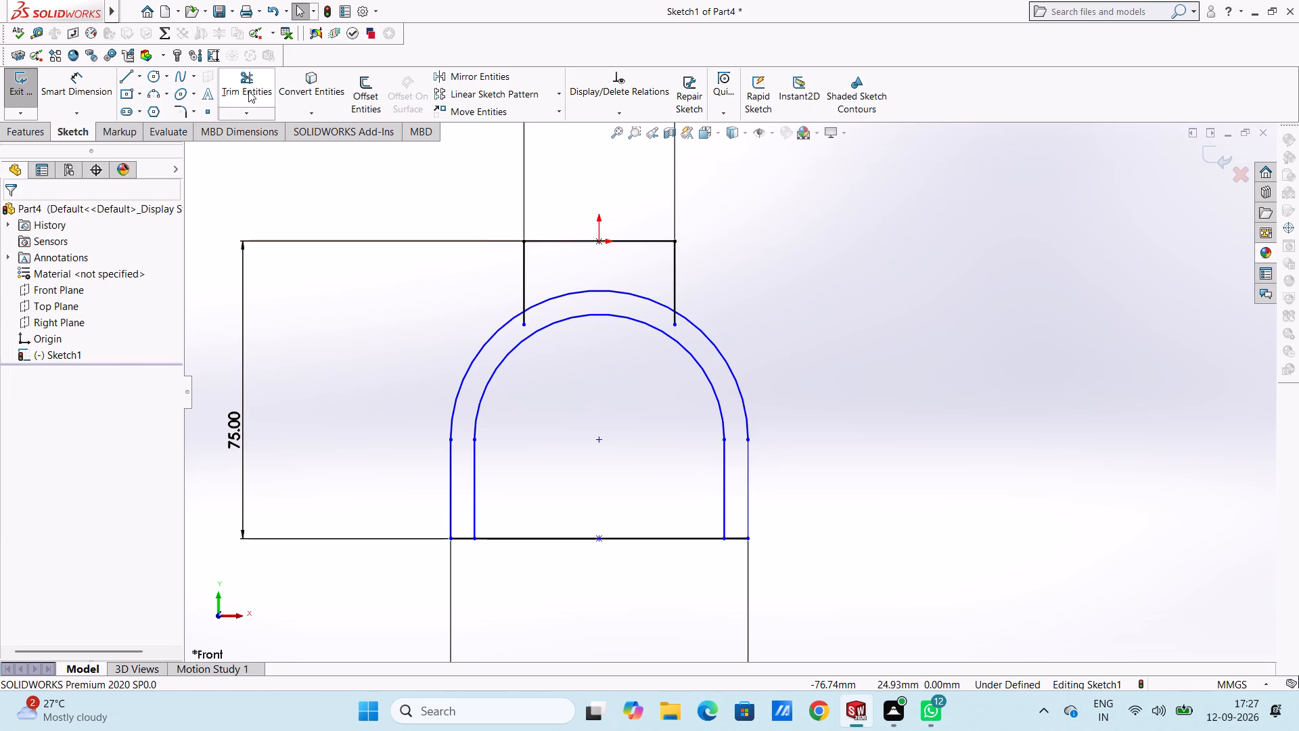
# Trim the lower ends of both upper vertical lines where they extend inside the outer arc.
pyautogui.click(248, 91)
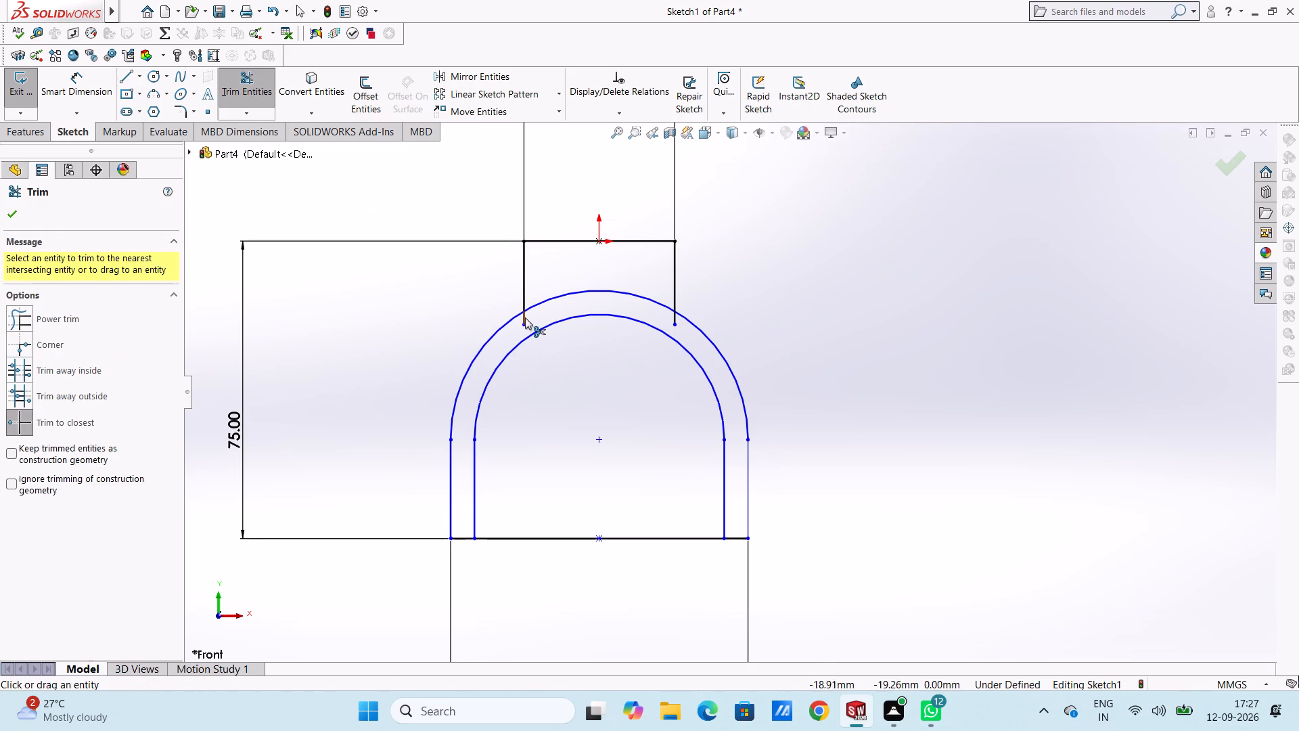
pyautogui.click(525, 317)
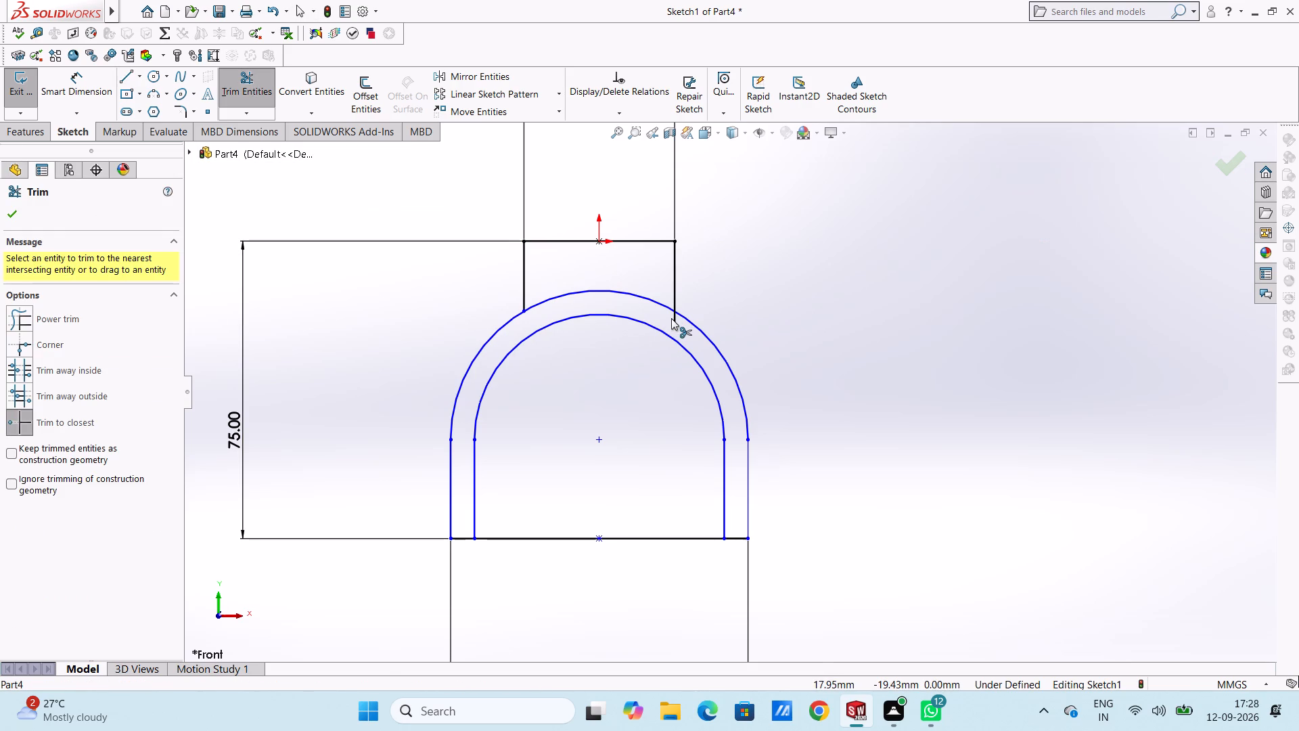
pyautogui.click(671, 318)
pyautogui.press('Escape')
pyautogui.press('Escape')
pyautogui.press('Escape')
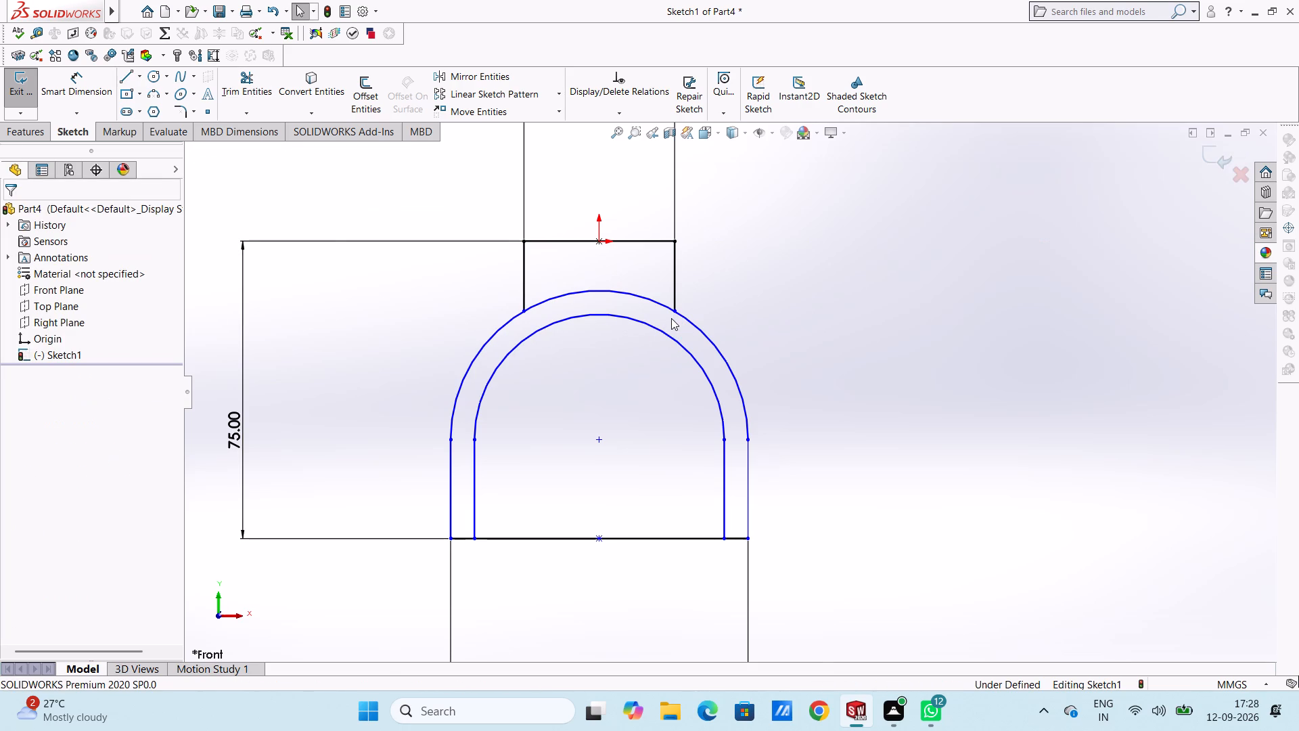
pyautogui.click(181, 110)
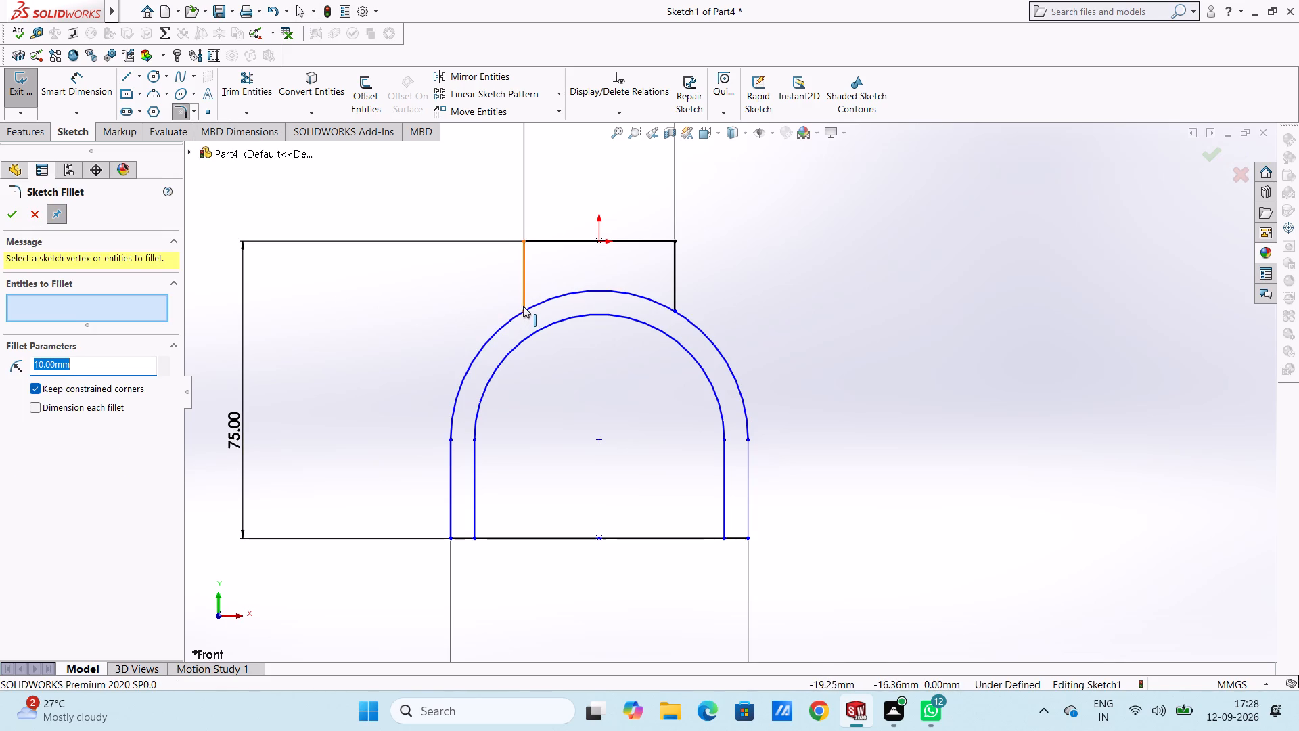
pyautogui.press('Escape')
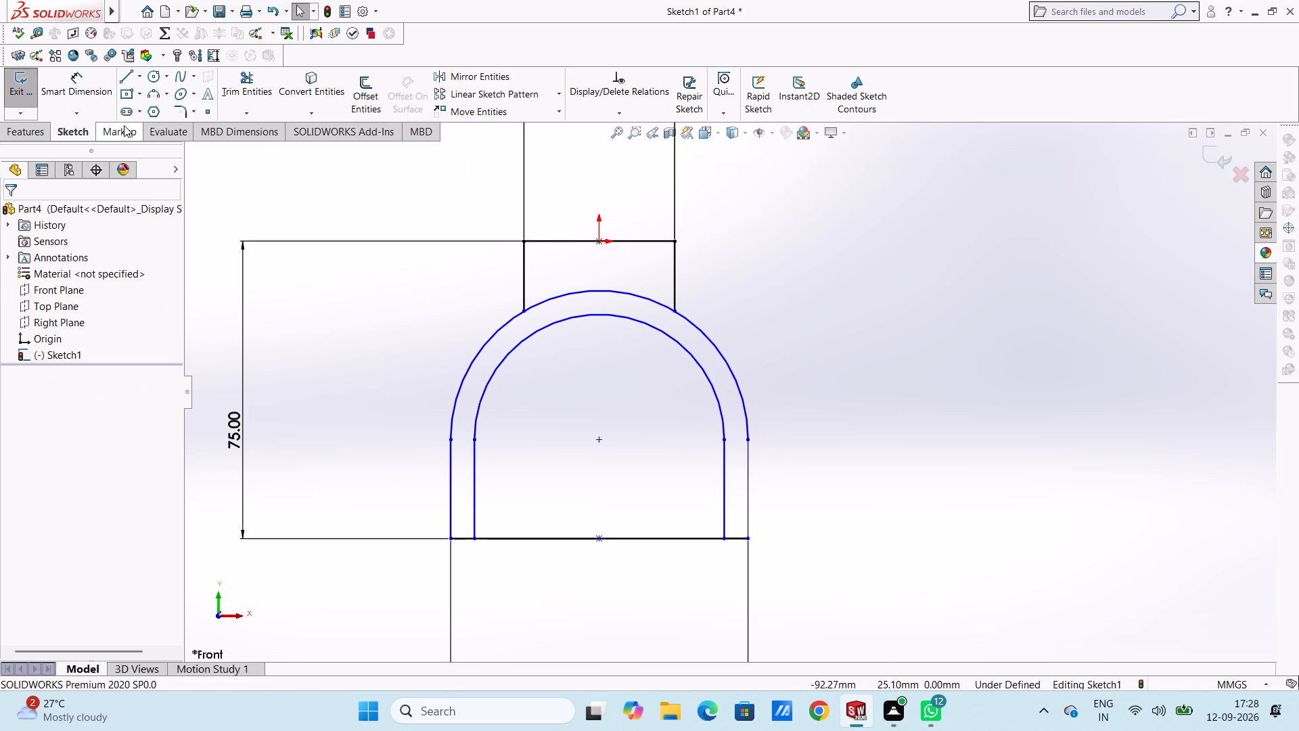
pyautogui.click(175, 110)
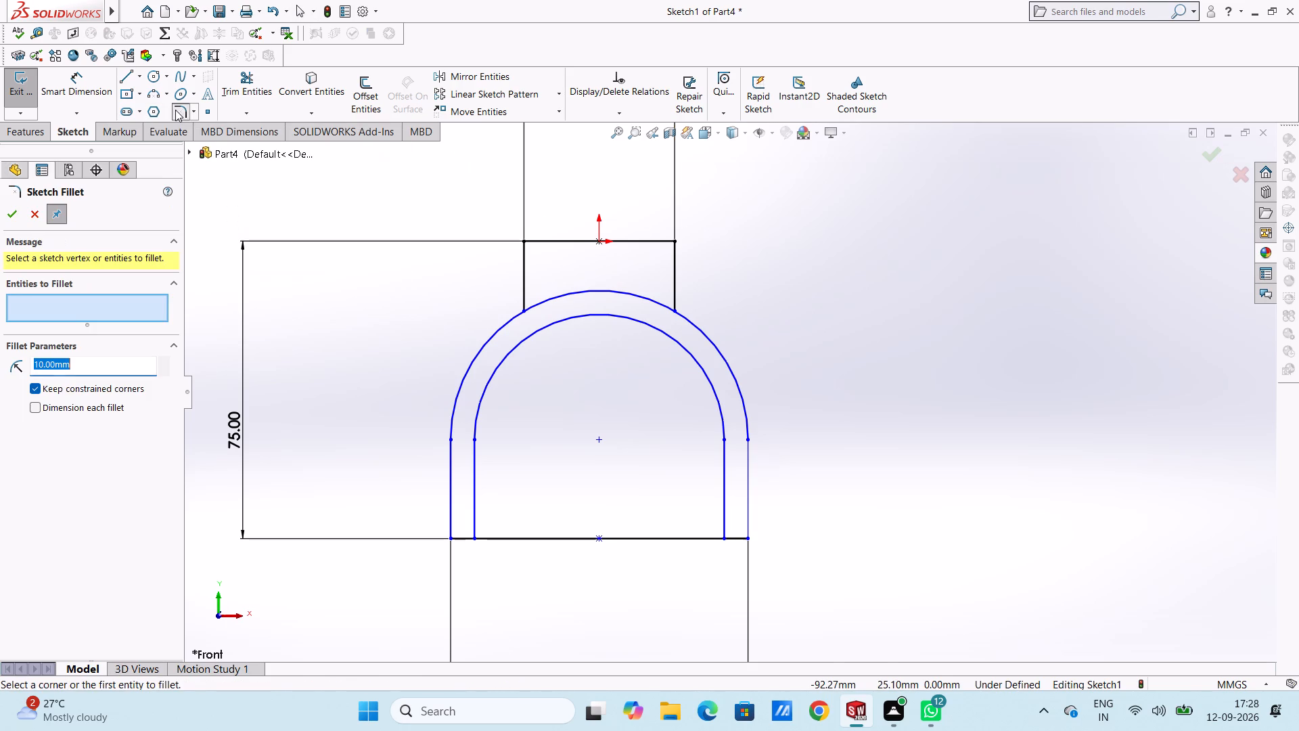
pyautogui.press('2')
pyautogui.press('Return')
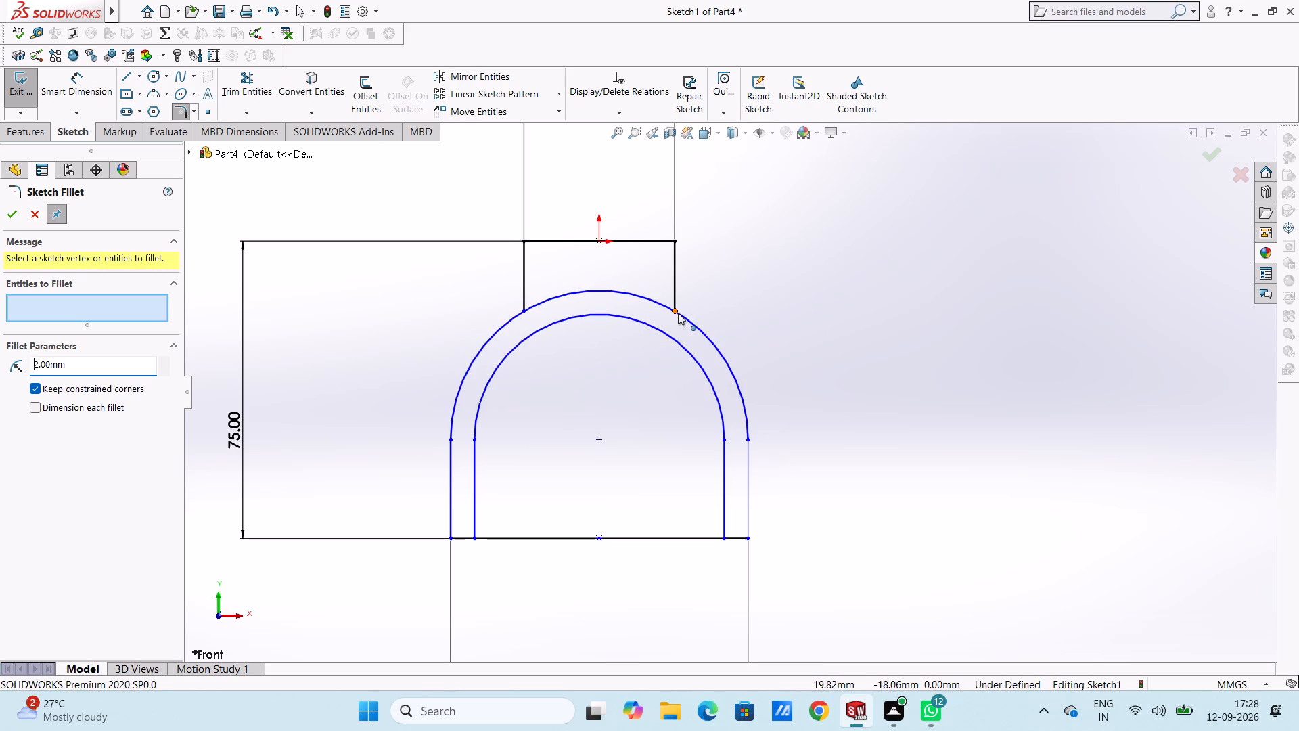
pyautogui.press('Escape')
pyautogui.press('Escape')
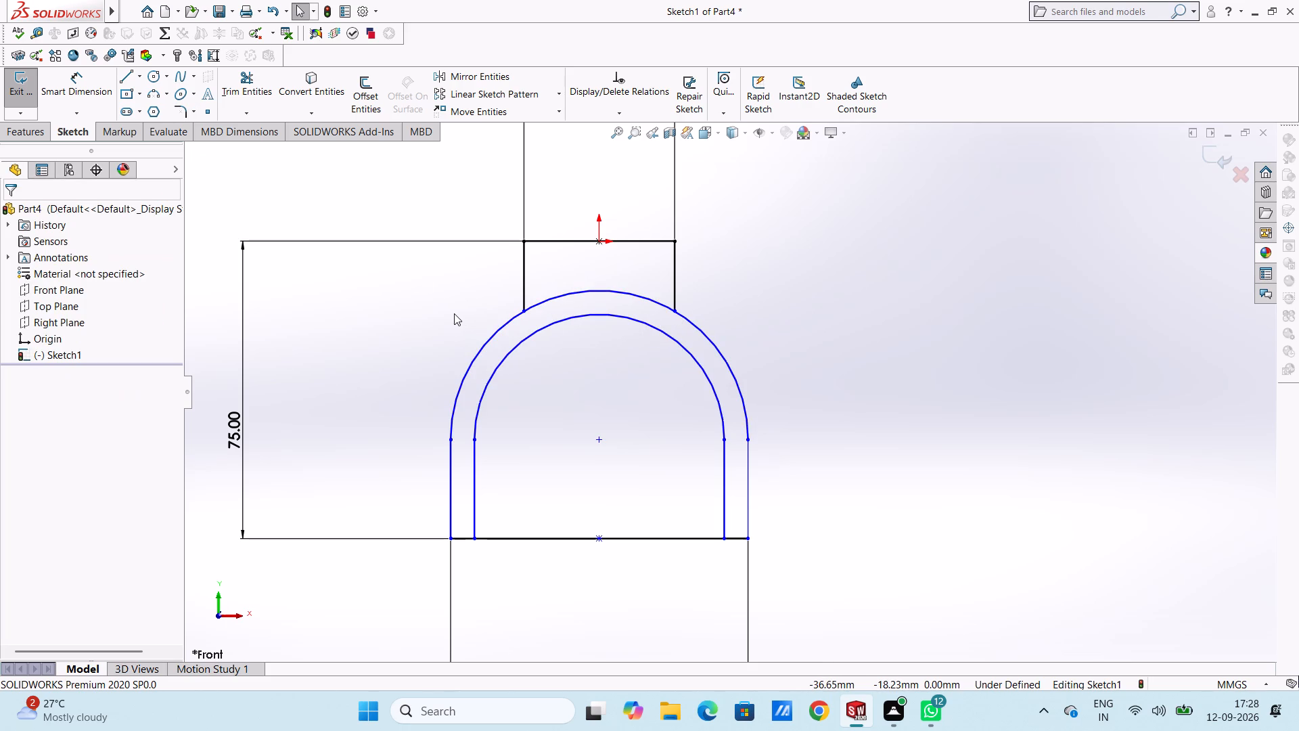
# Trim away the top portion of the outer arc between the two upper vertical lines.
pyautogui.click(251, 91)
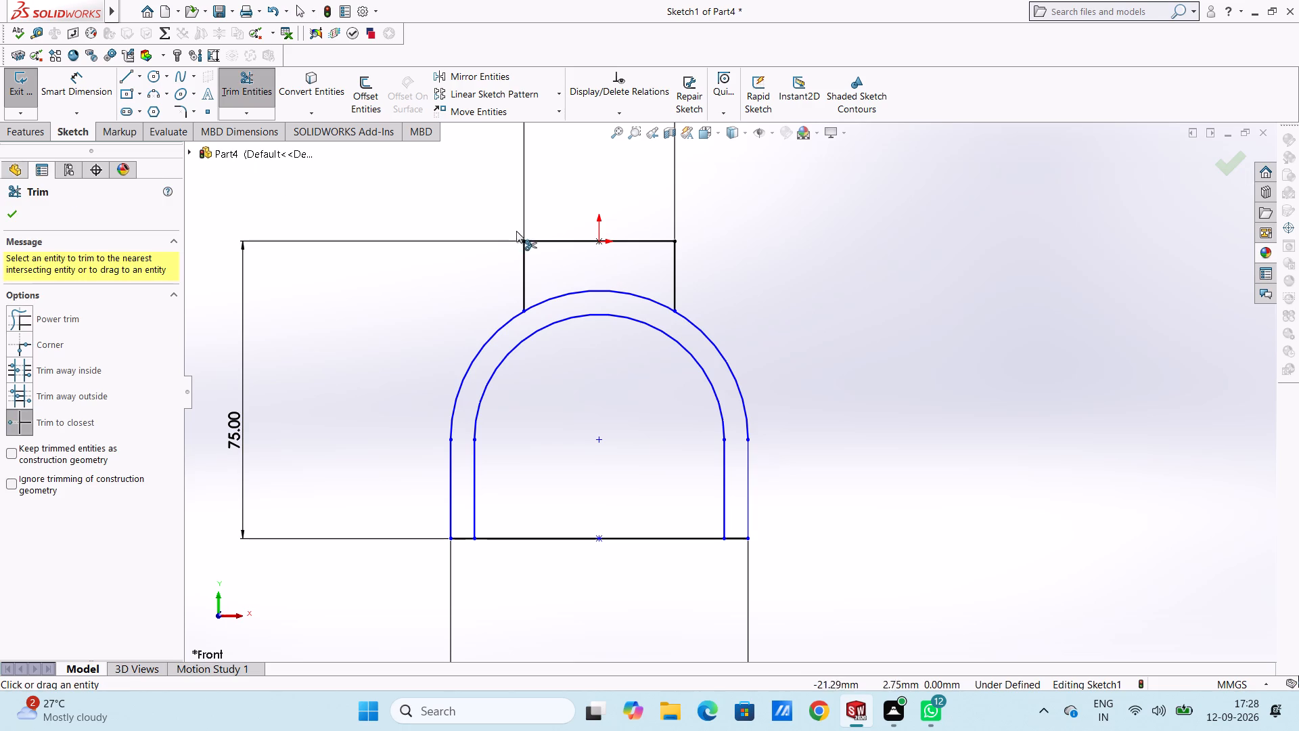
pyautogui.click(561, 293)
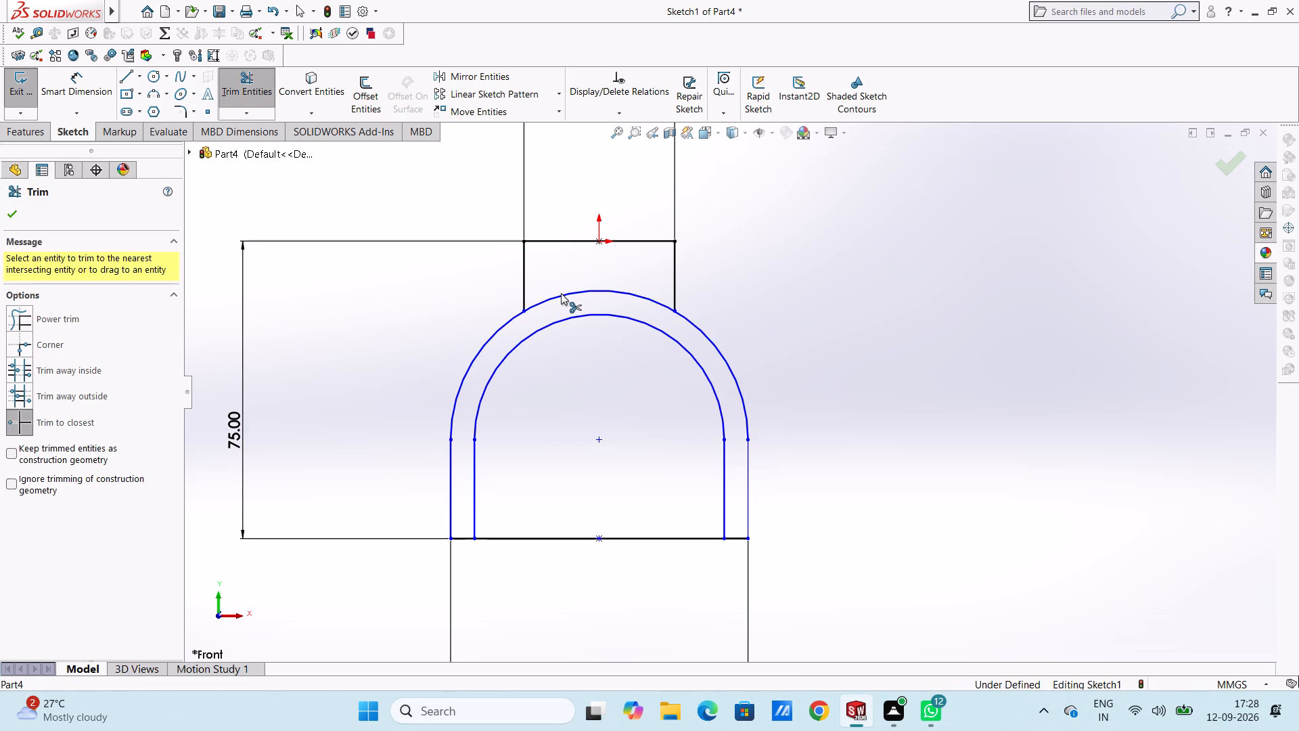
pyautogui.press('Escape')
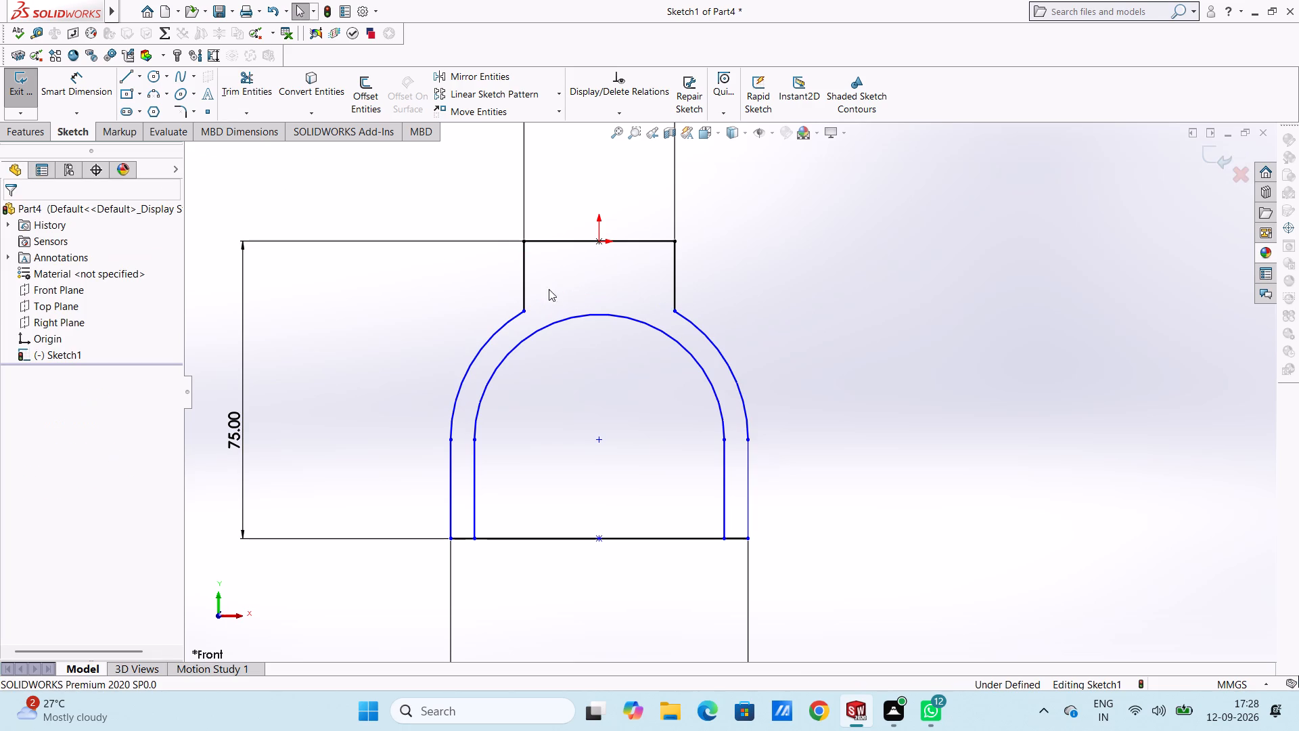
# Trim away the middle of the lower horizontal line between the two inner vertical lines.
pyautogui.click(264, 92)
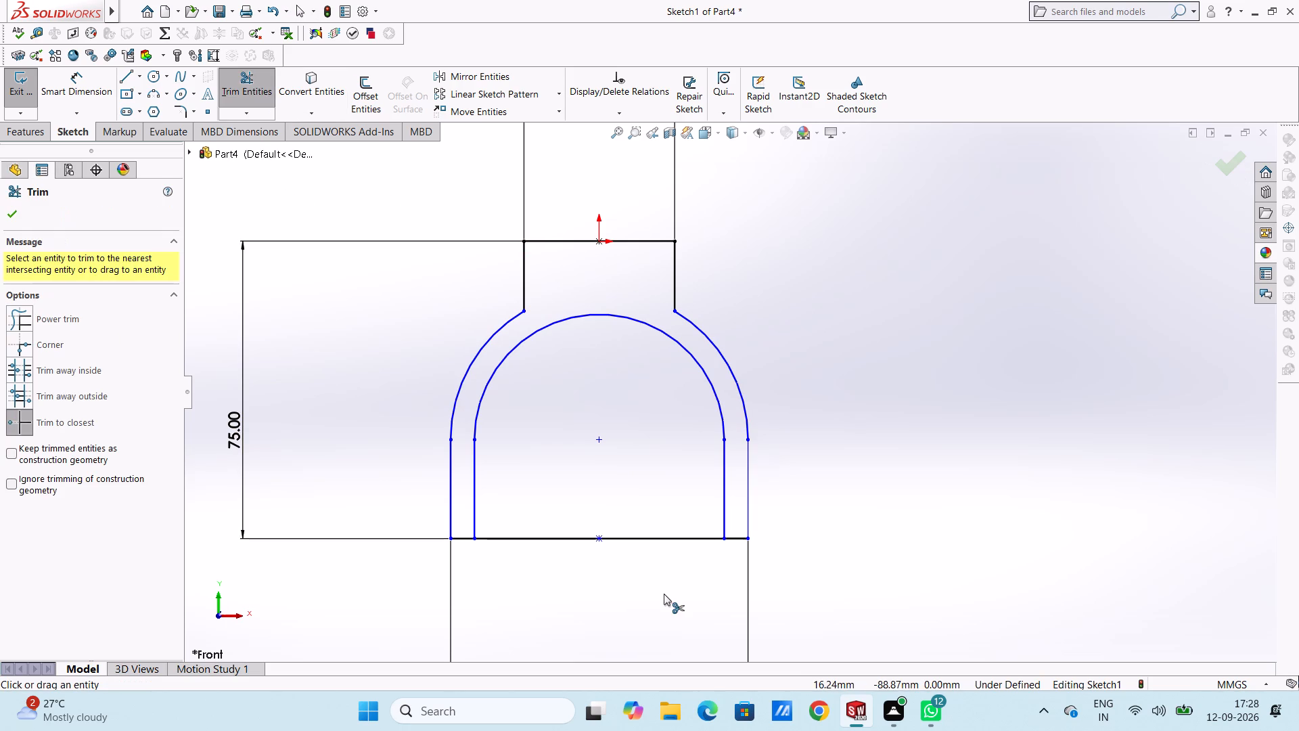
pyautogui.click(650, 540)
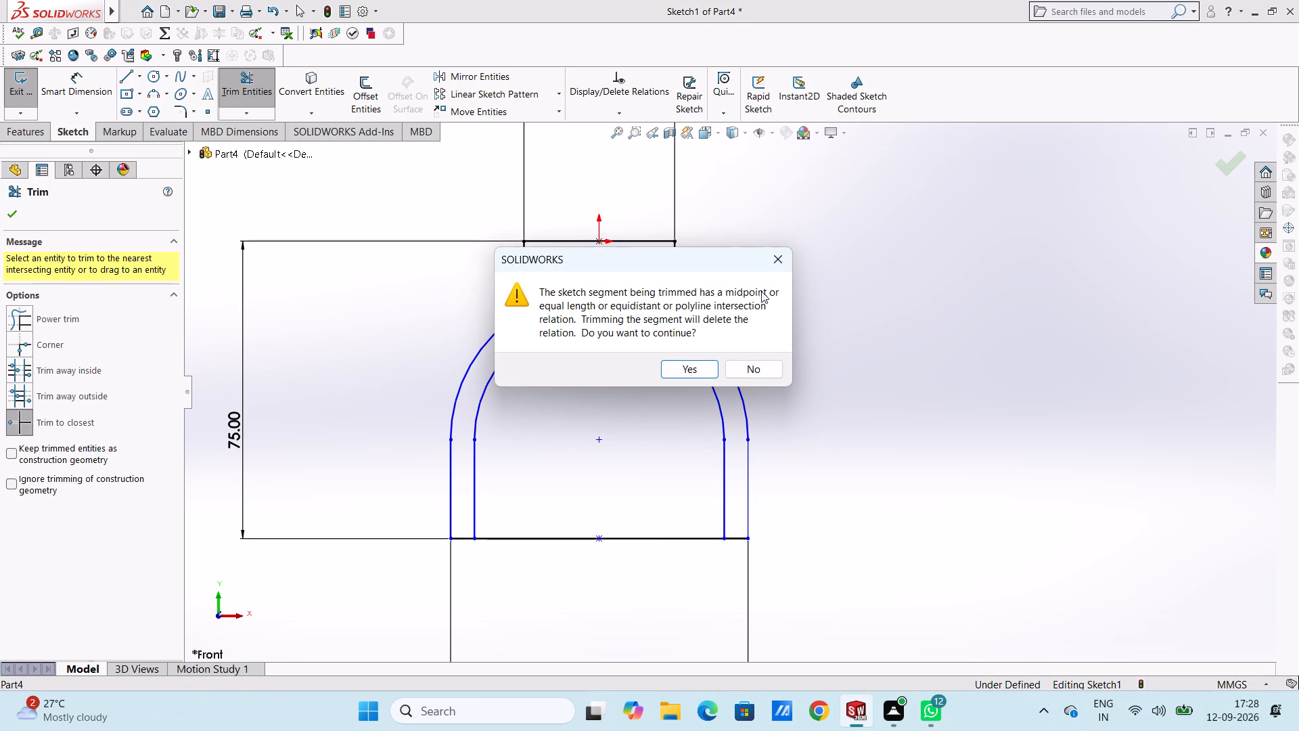
pyautogui.click(775, 264)
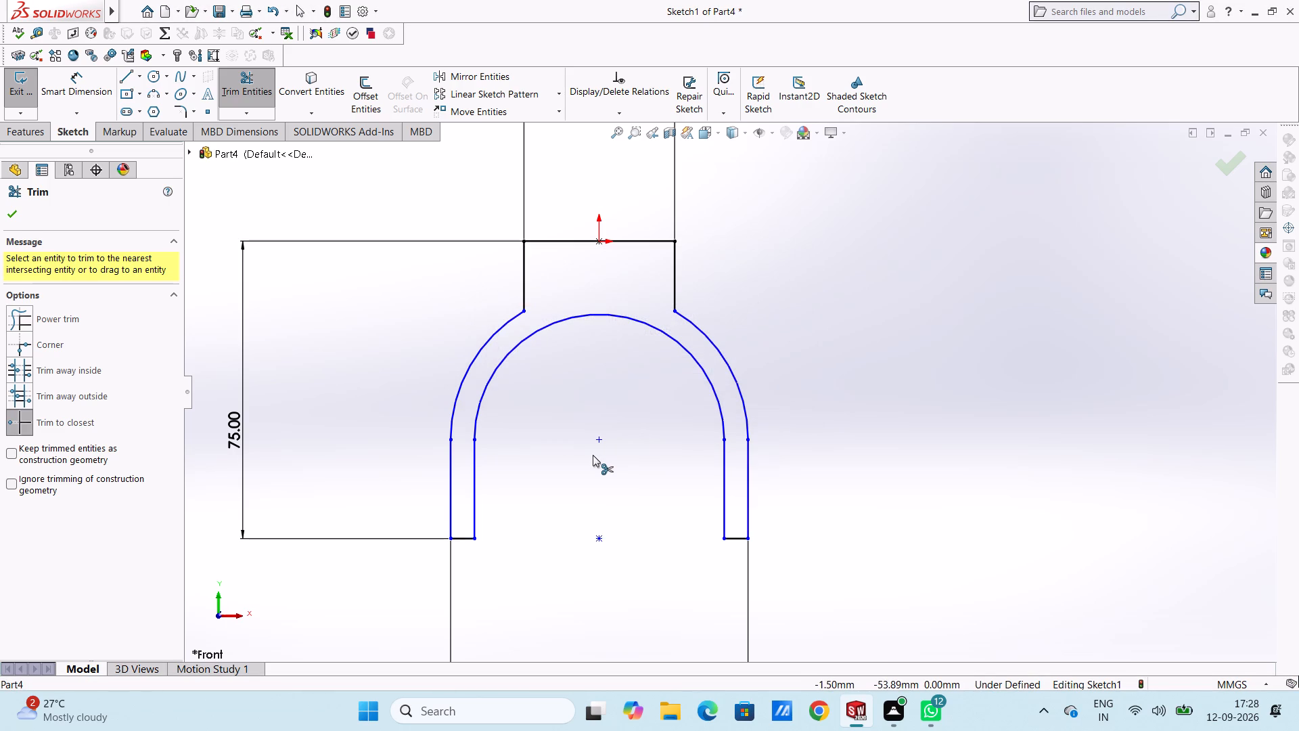
pyautogui.press('Escape')
pyautogui.press('Escape')
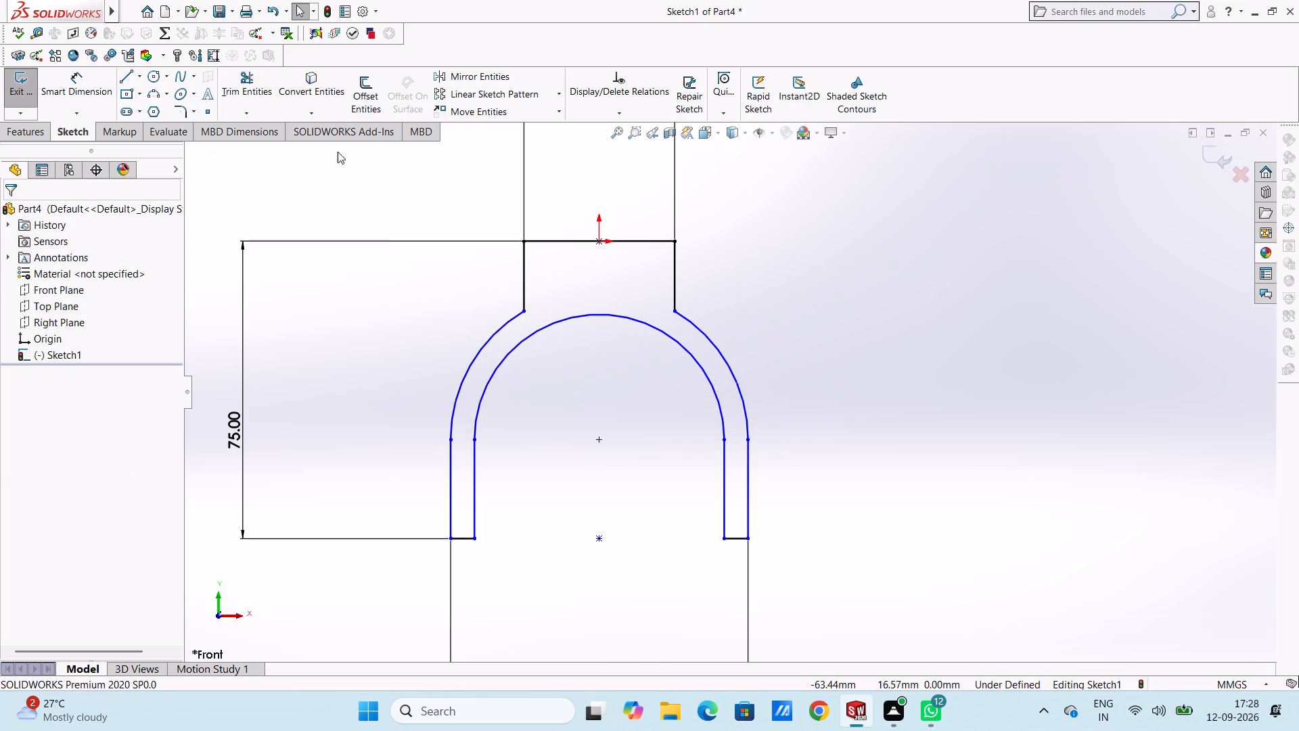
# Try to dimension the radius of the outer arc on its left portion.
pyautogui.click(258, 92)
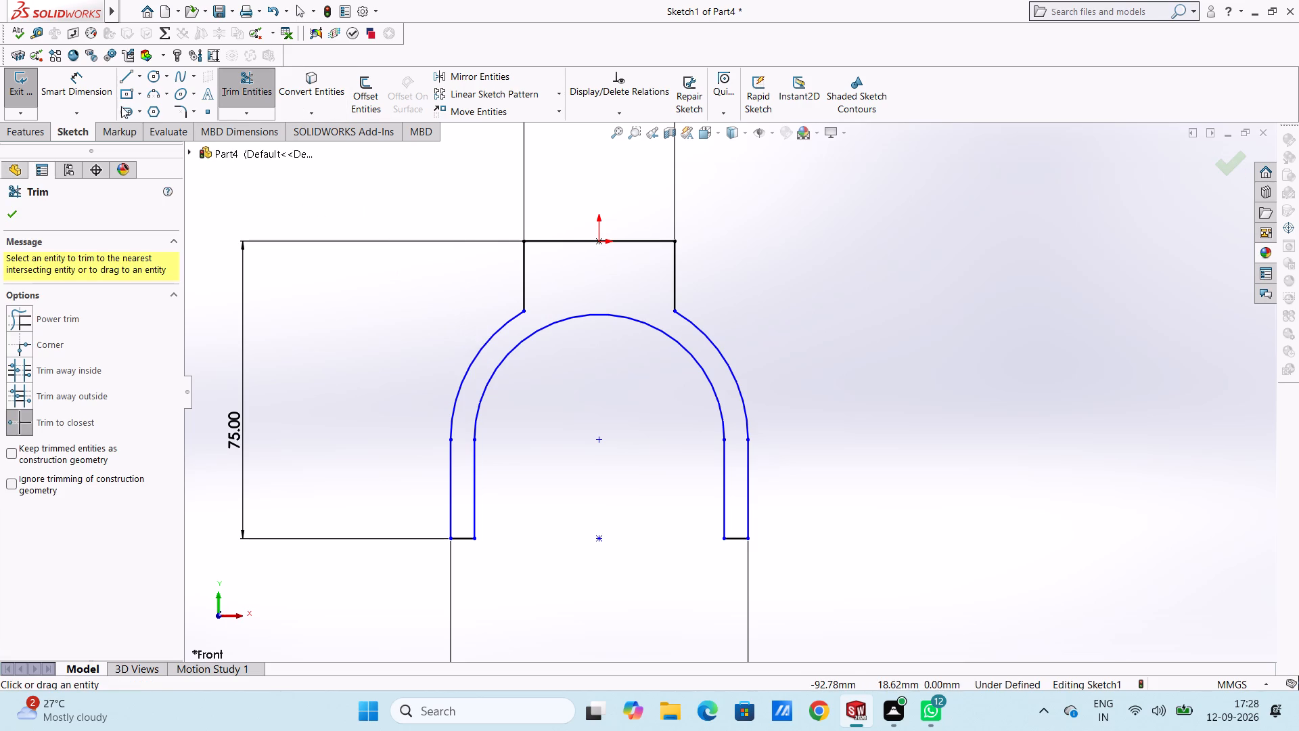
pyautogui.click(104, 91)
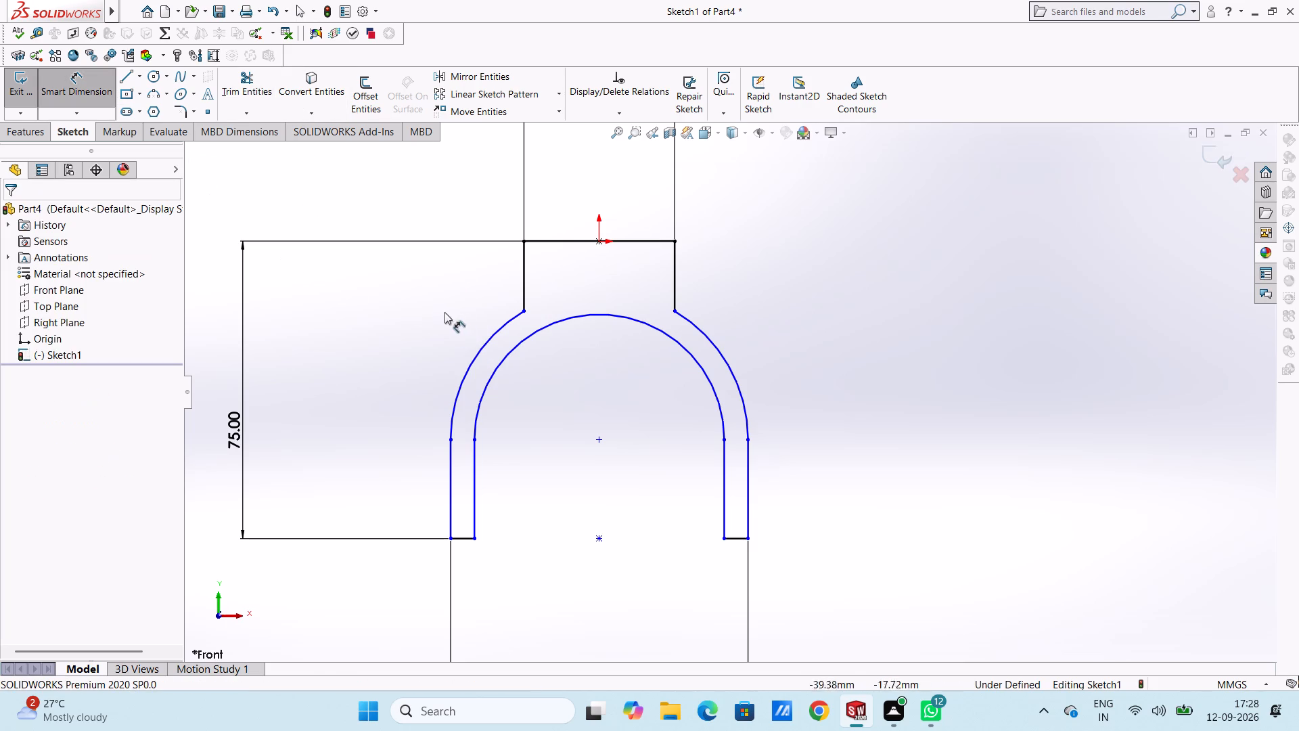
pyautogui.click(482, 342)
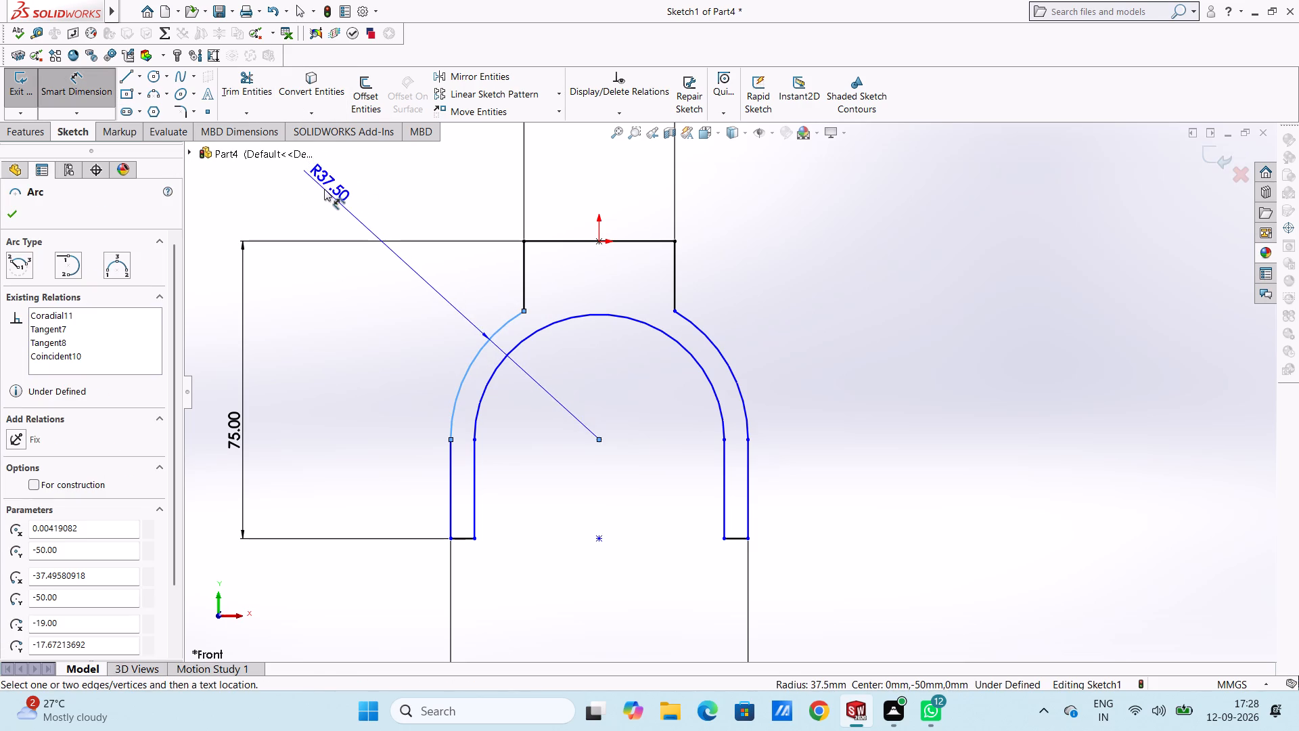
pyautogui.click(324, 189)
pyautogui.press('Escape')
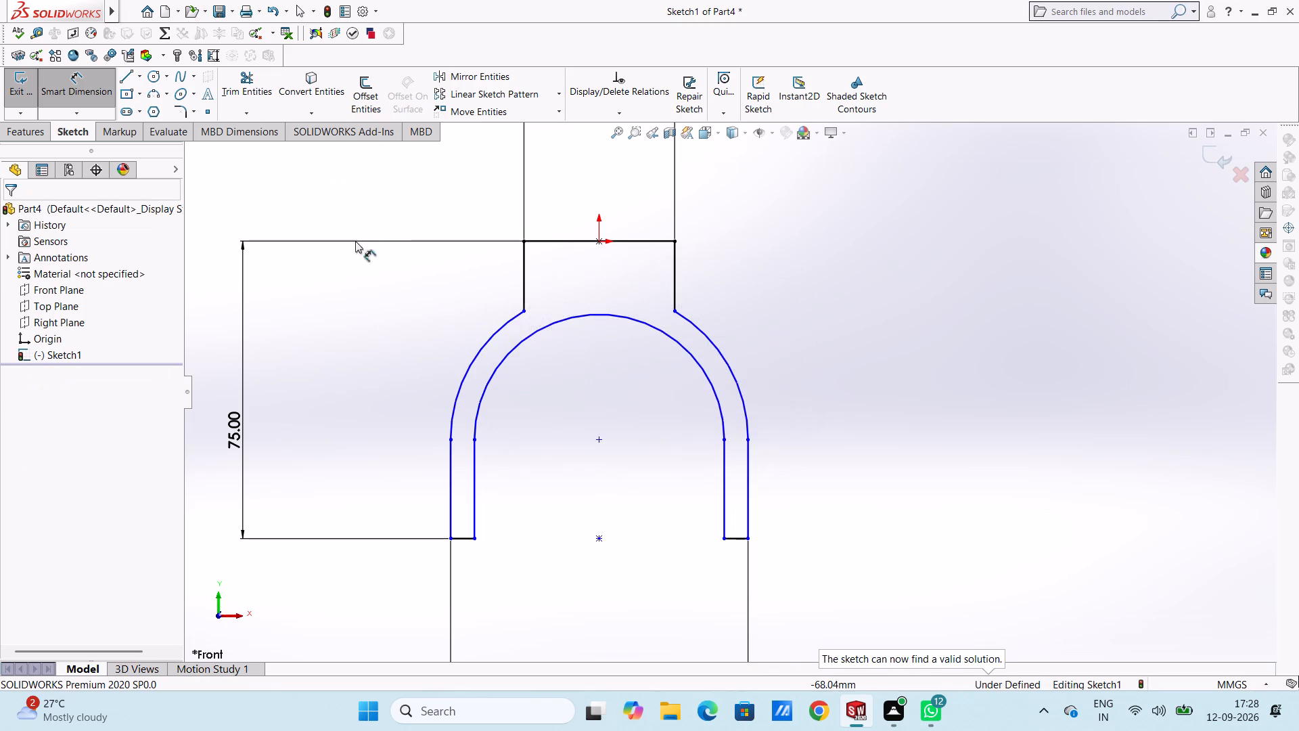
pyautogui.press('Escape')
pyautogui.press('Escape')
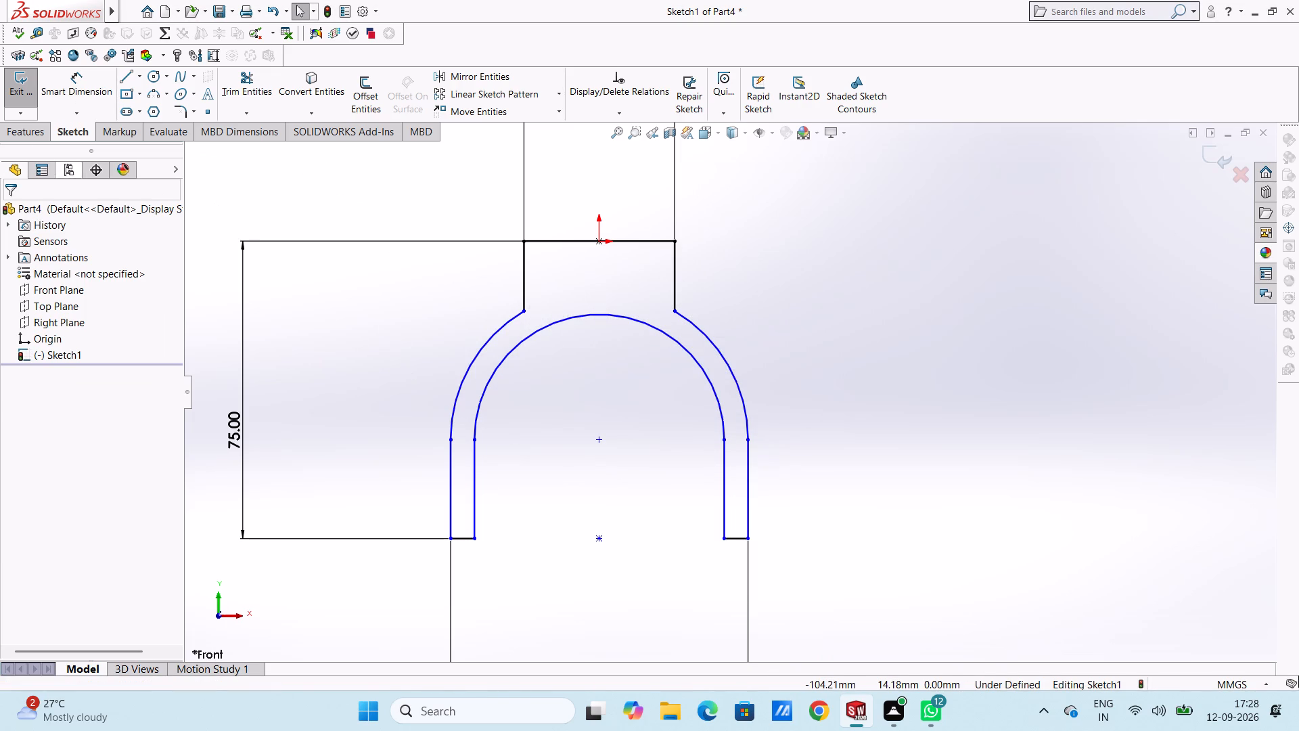
# Extrude the closed fork profile region as a Blind boss 10 mm deep from the sketch plane.
pyautogui.click(20, 131)
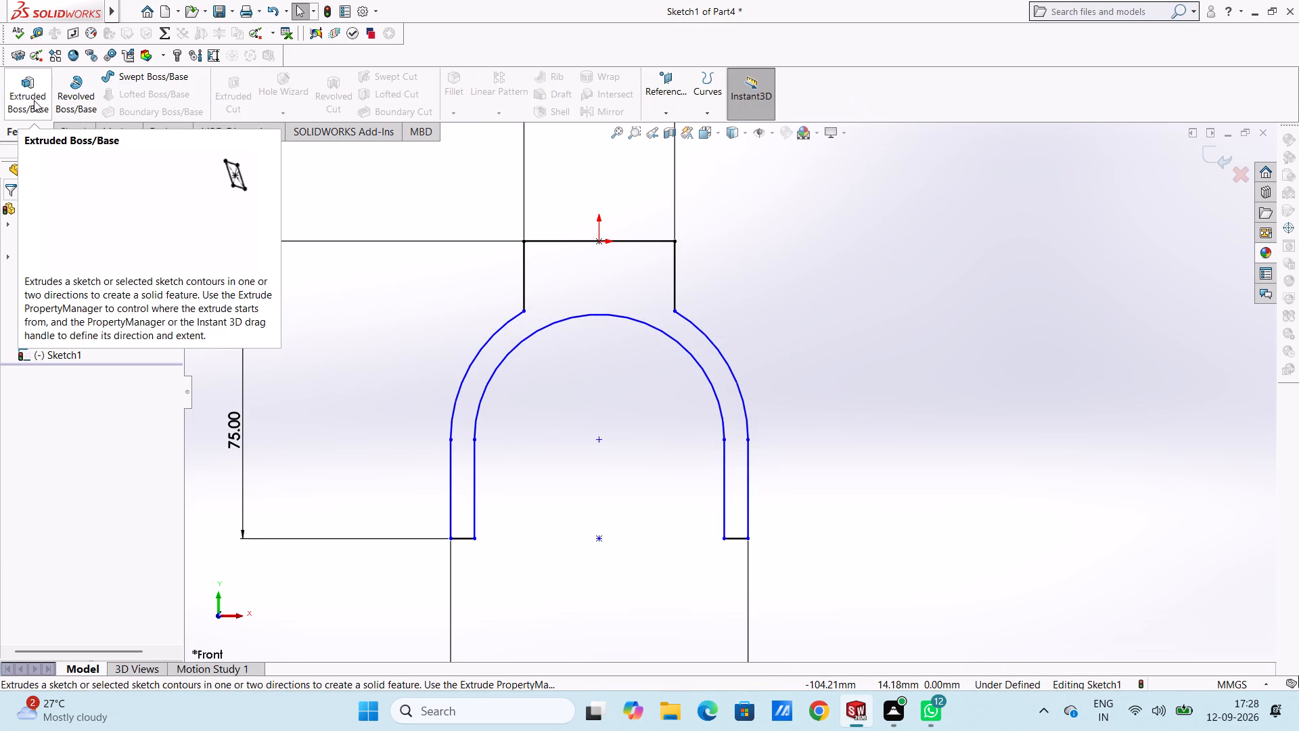
pyautogui.click(34, 100)
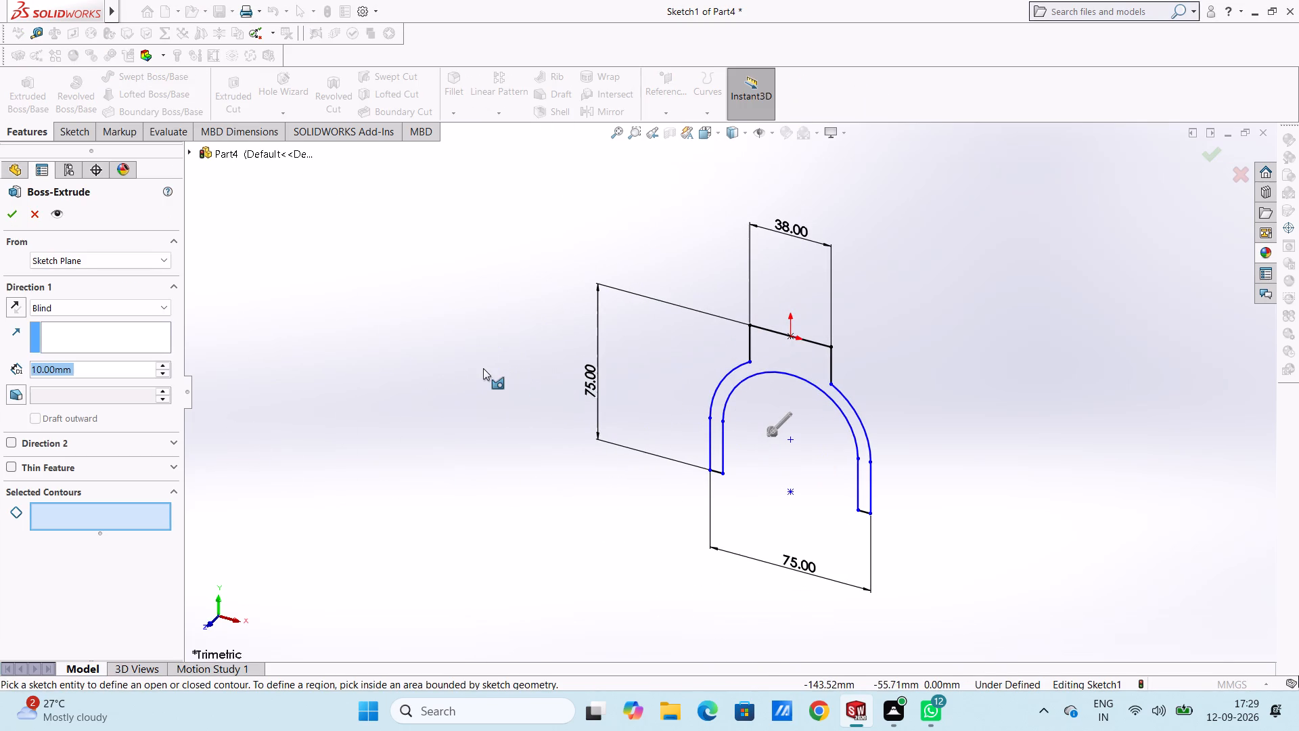
pyautogui.click(816, 365)
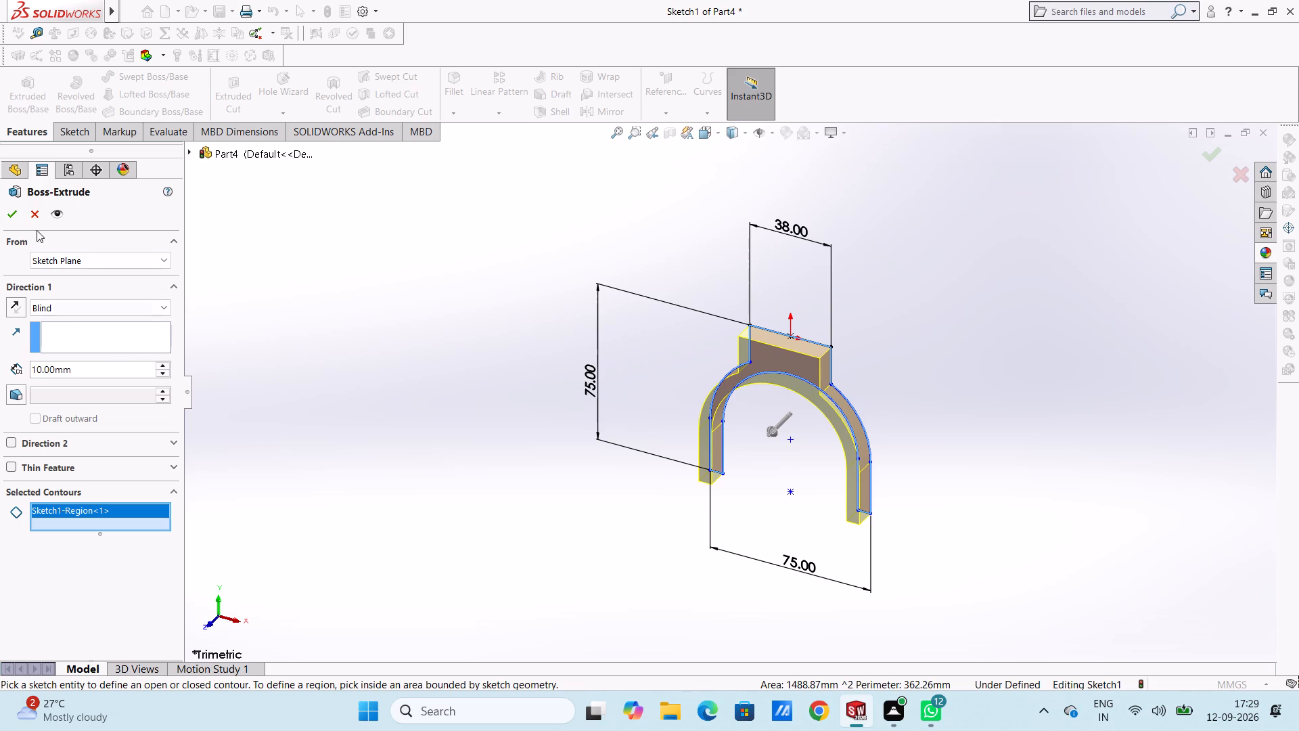
pyautogui.click(13, 213)
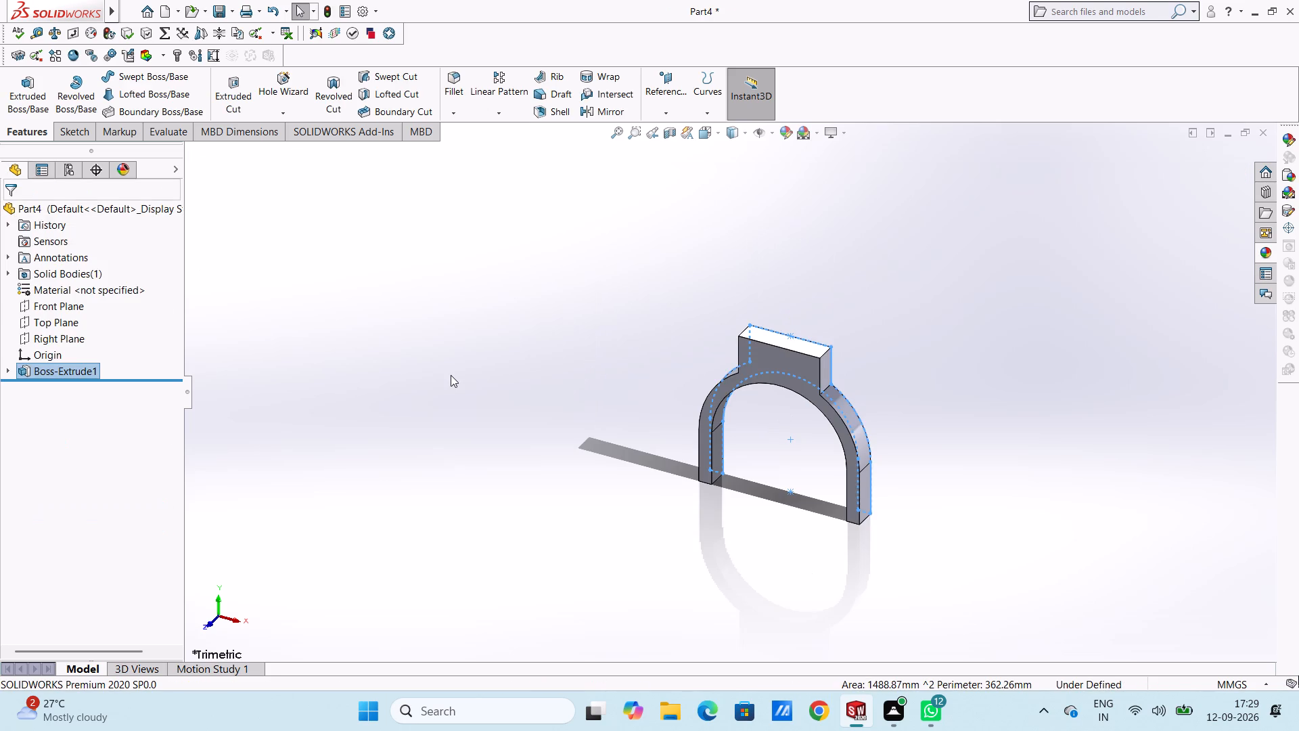
pyautogui.click(451, 375)
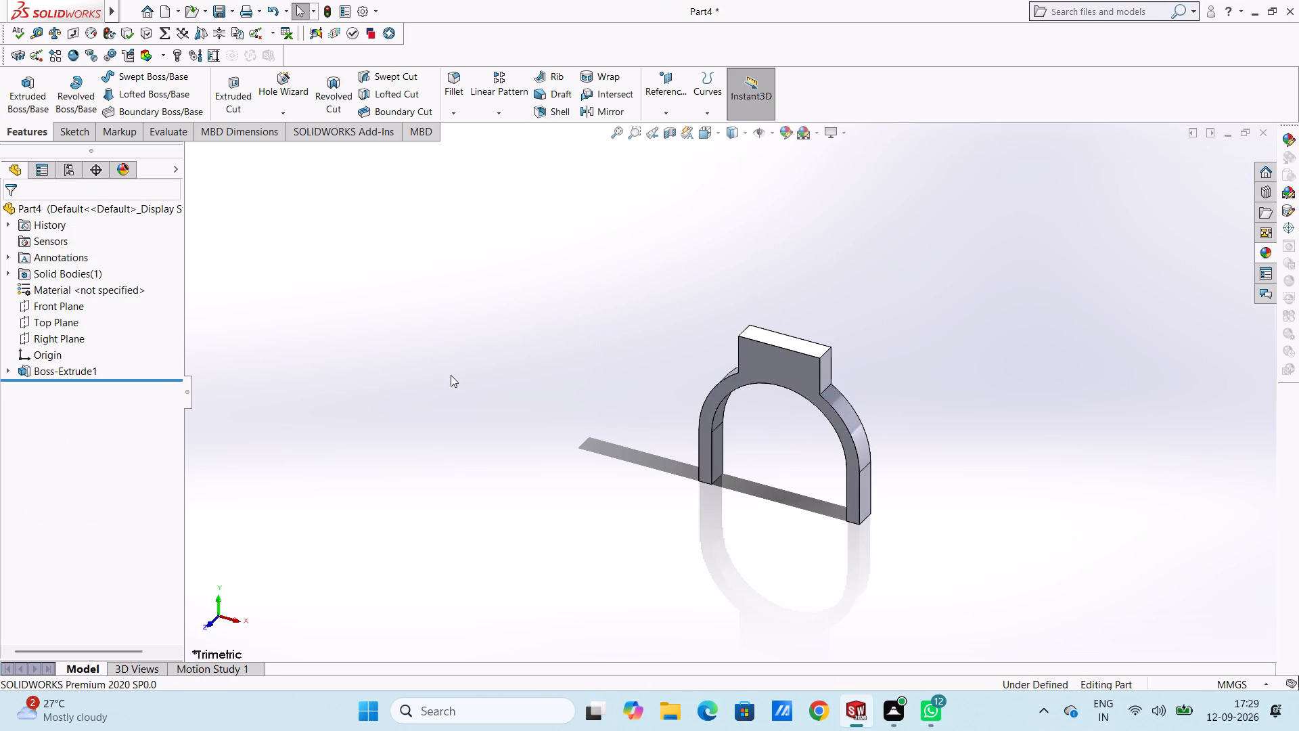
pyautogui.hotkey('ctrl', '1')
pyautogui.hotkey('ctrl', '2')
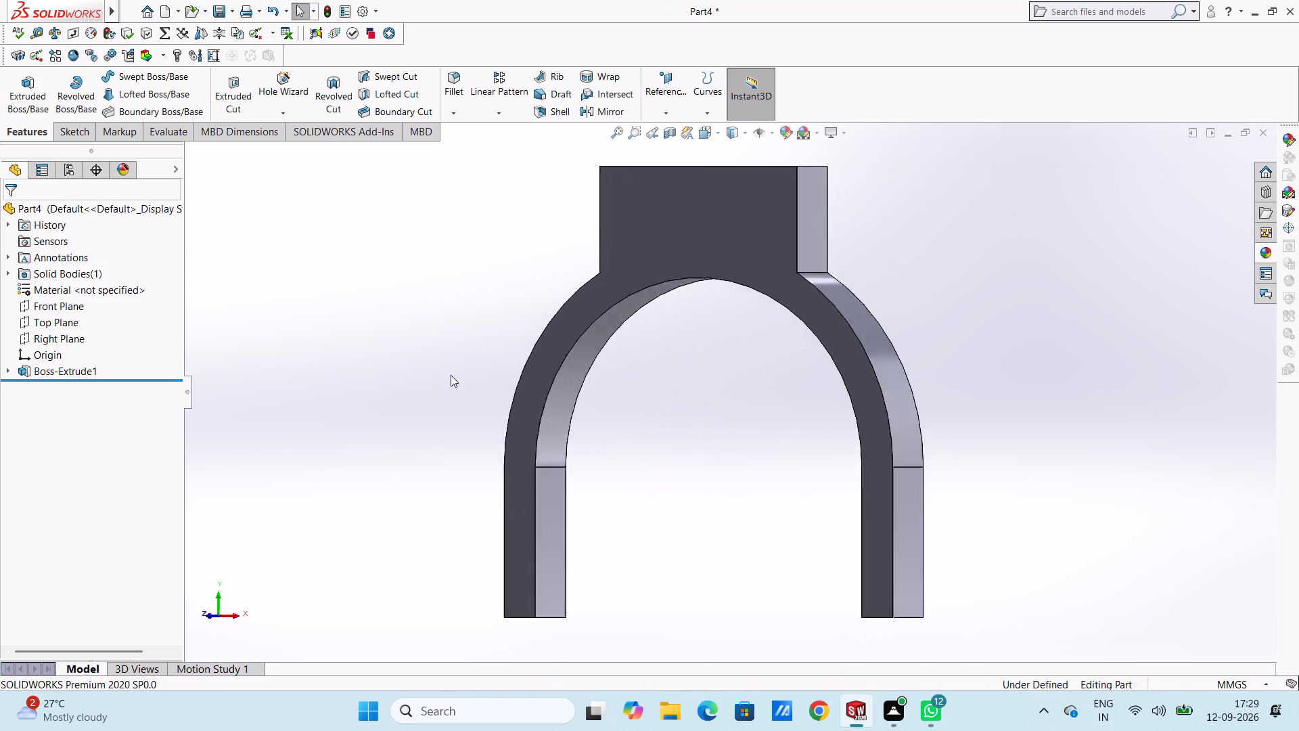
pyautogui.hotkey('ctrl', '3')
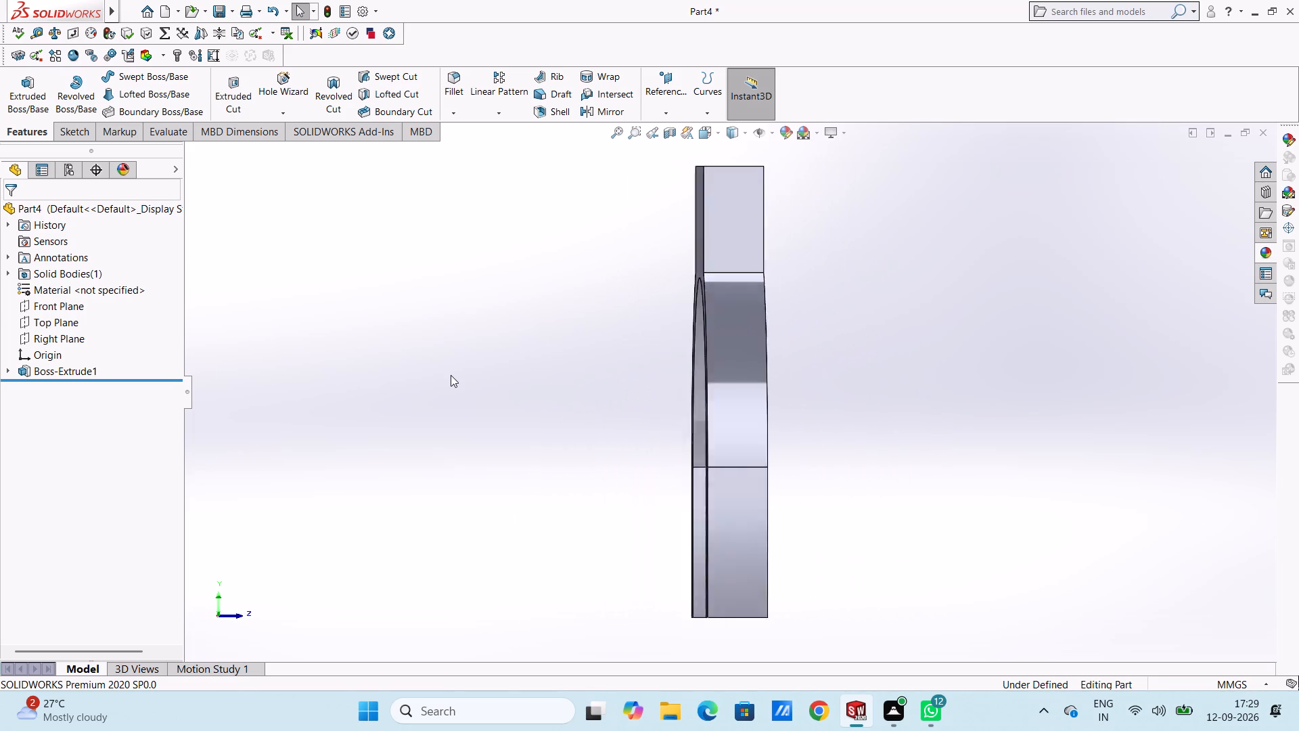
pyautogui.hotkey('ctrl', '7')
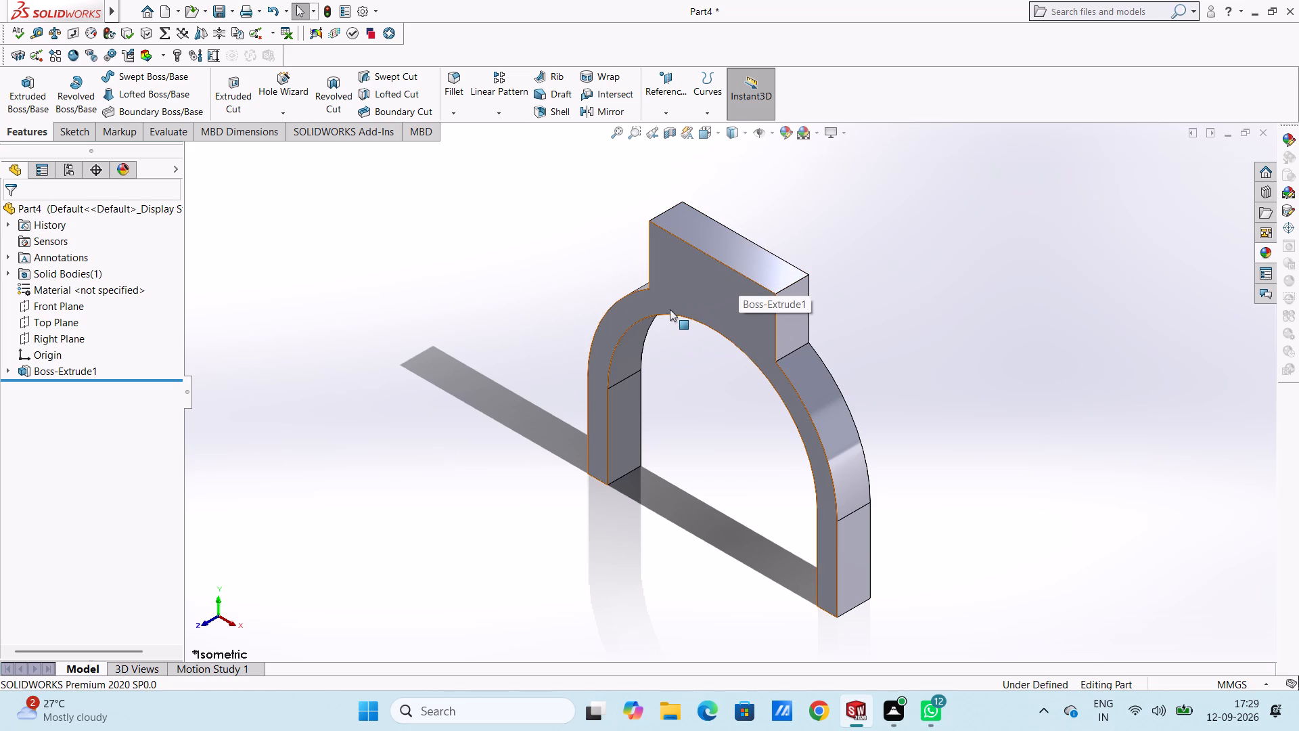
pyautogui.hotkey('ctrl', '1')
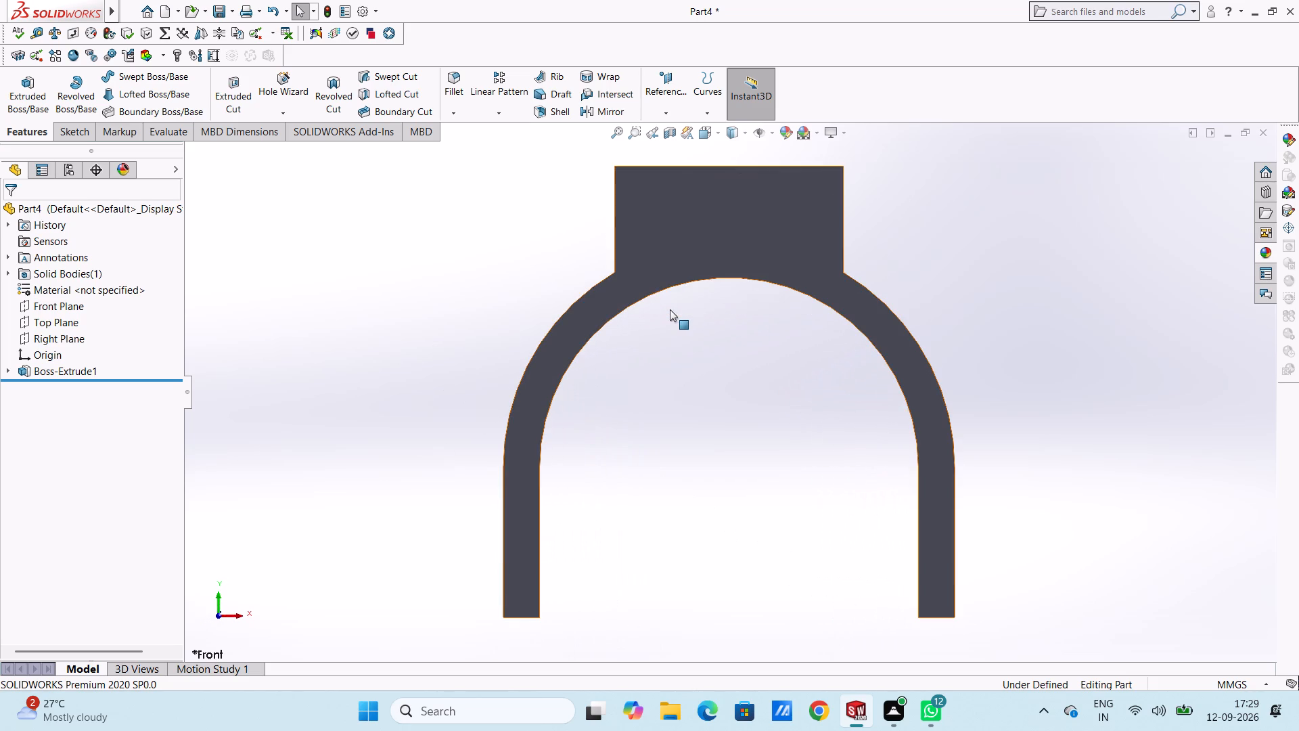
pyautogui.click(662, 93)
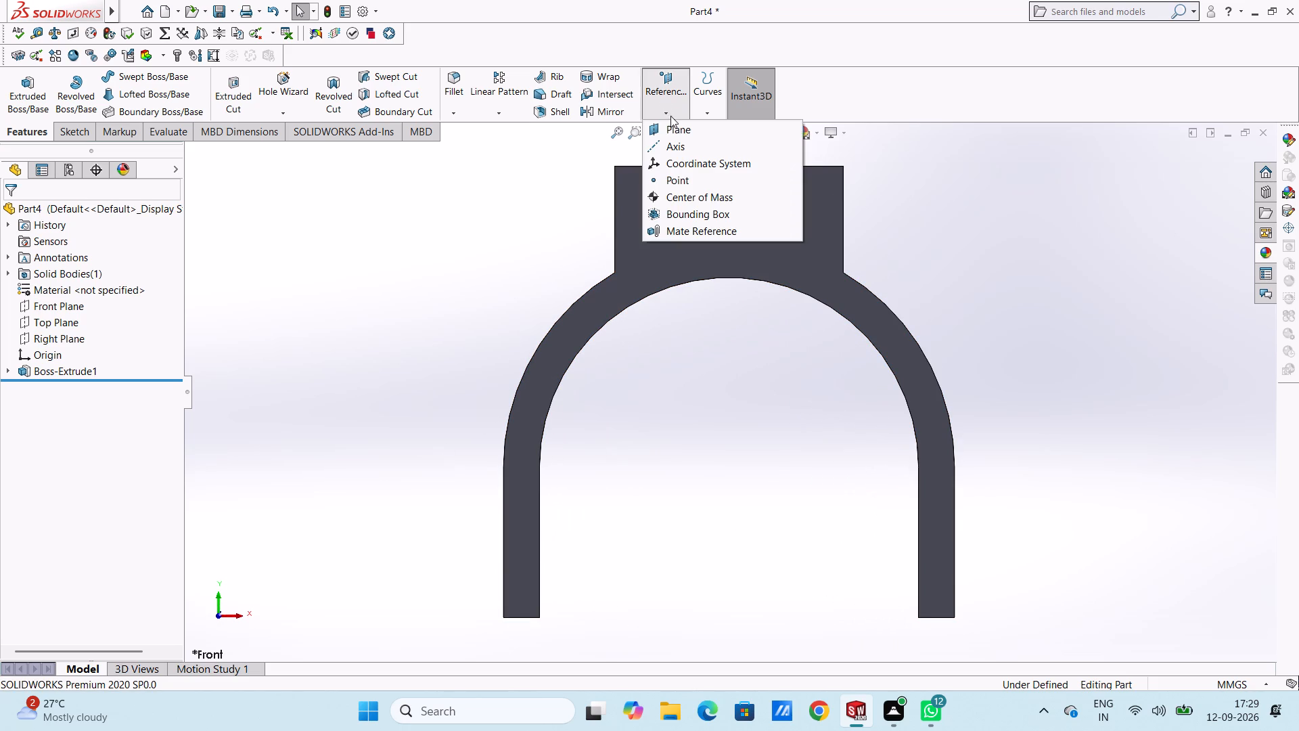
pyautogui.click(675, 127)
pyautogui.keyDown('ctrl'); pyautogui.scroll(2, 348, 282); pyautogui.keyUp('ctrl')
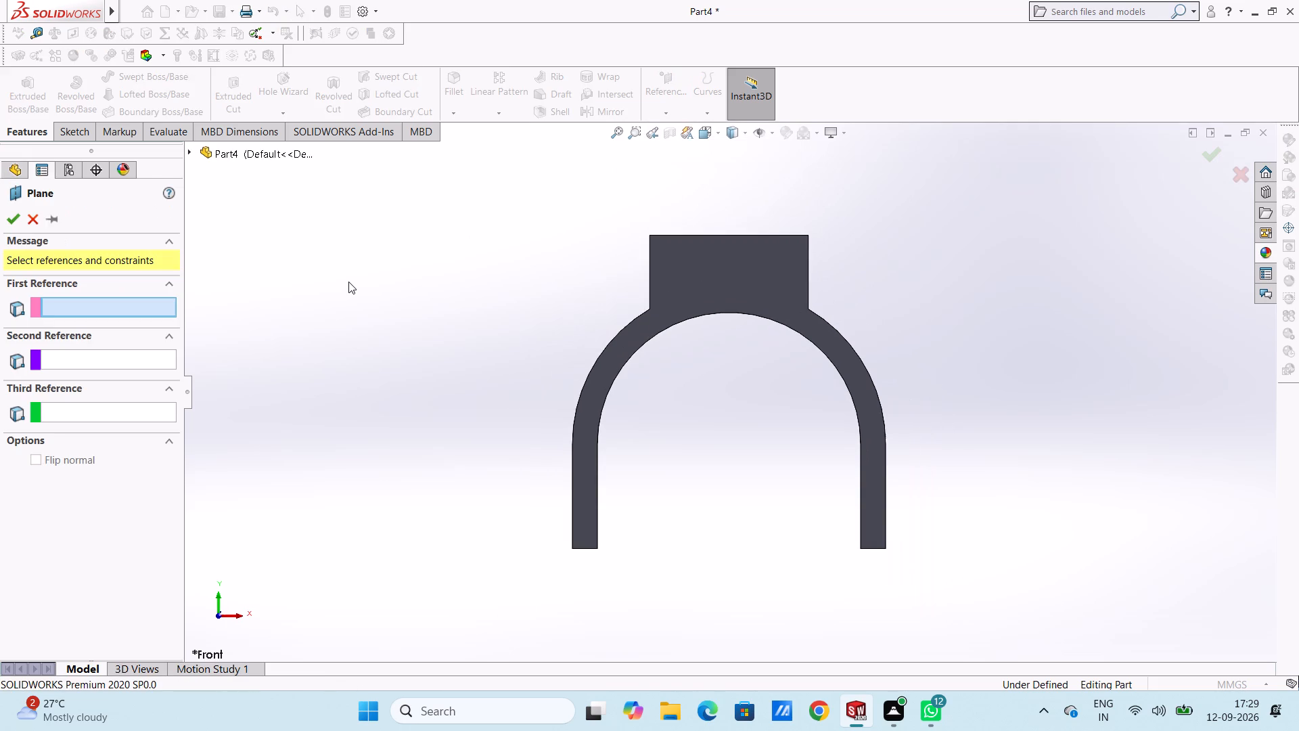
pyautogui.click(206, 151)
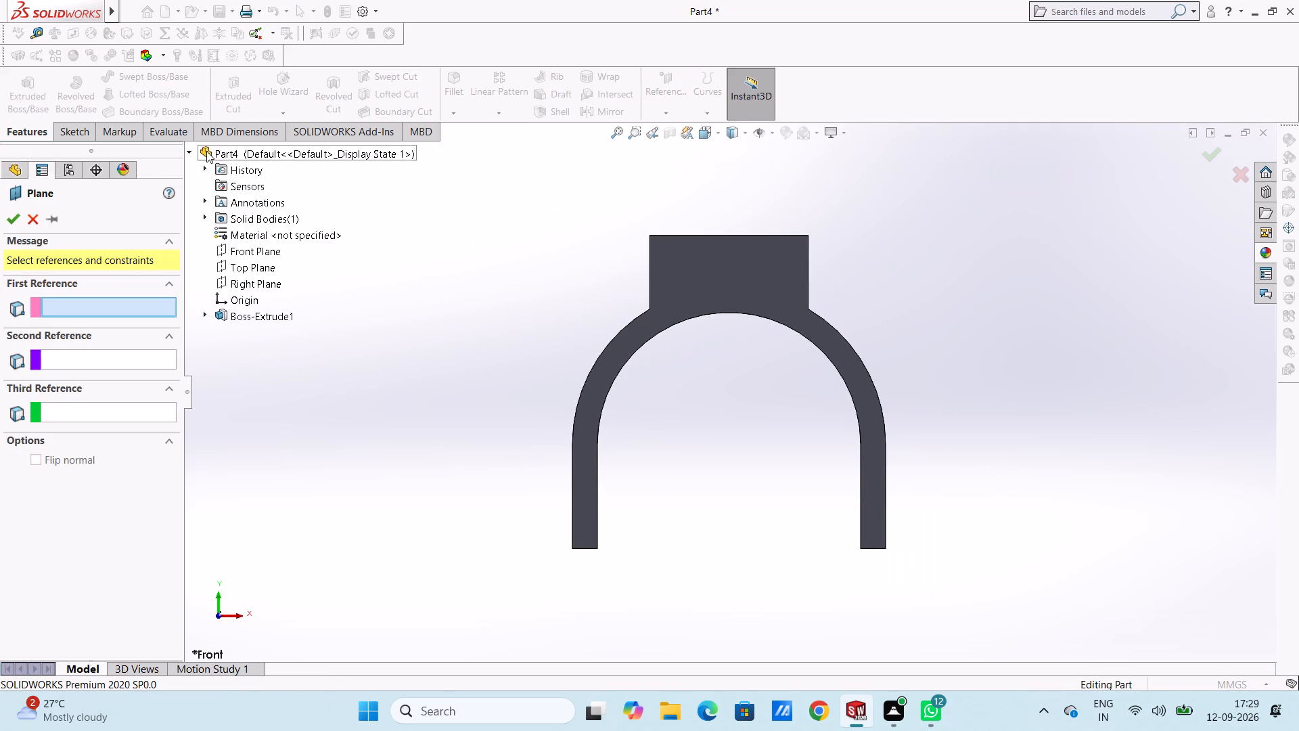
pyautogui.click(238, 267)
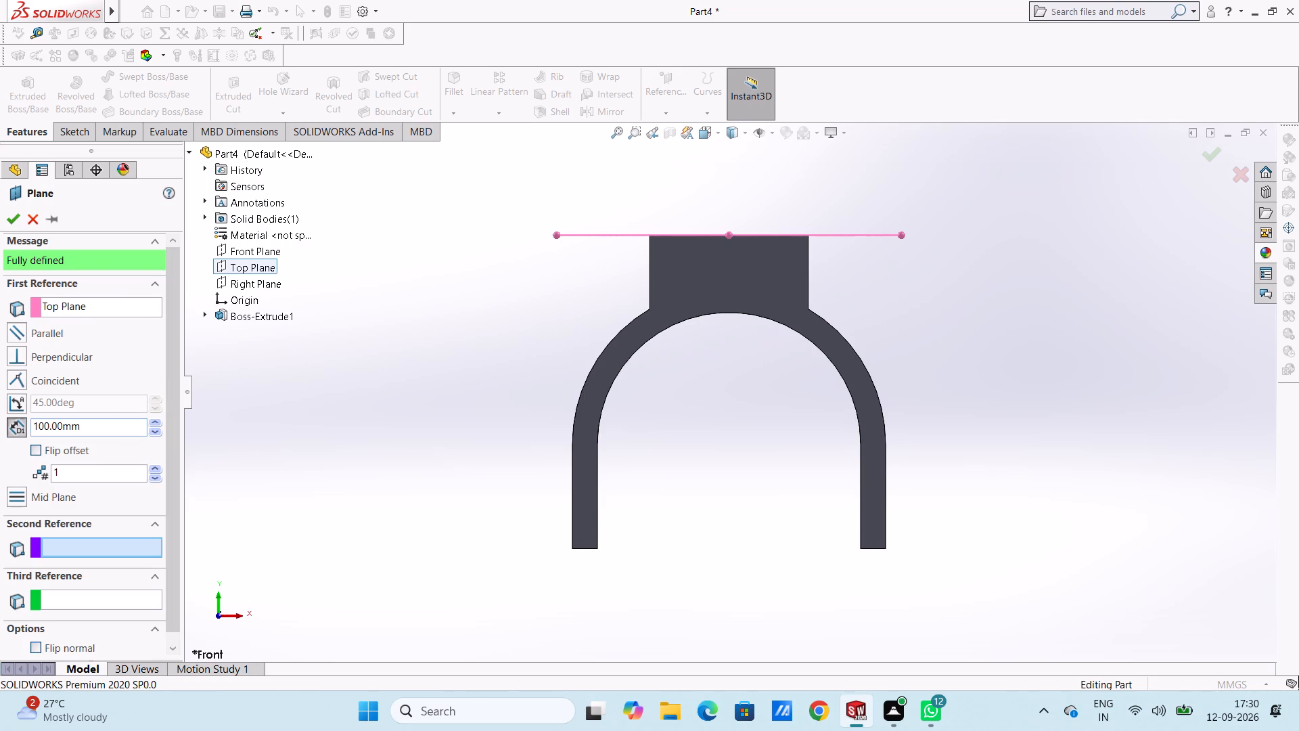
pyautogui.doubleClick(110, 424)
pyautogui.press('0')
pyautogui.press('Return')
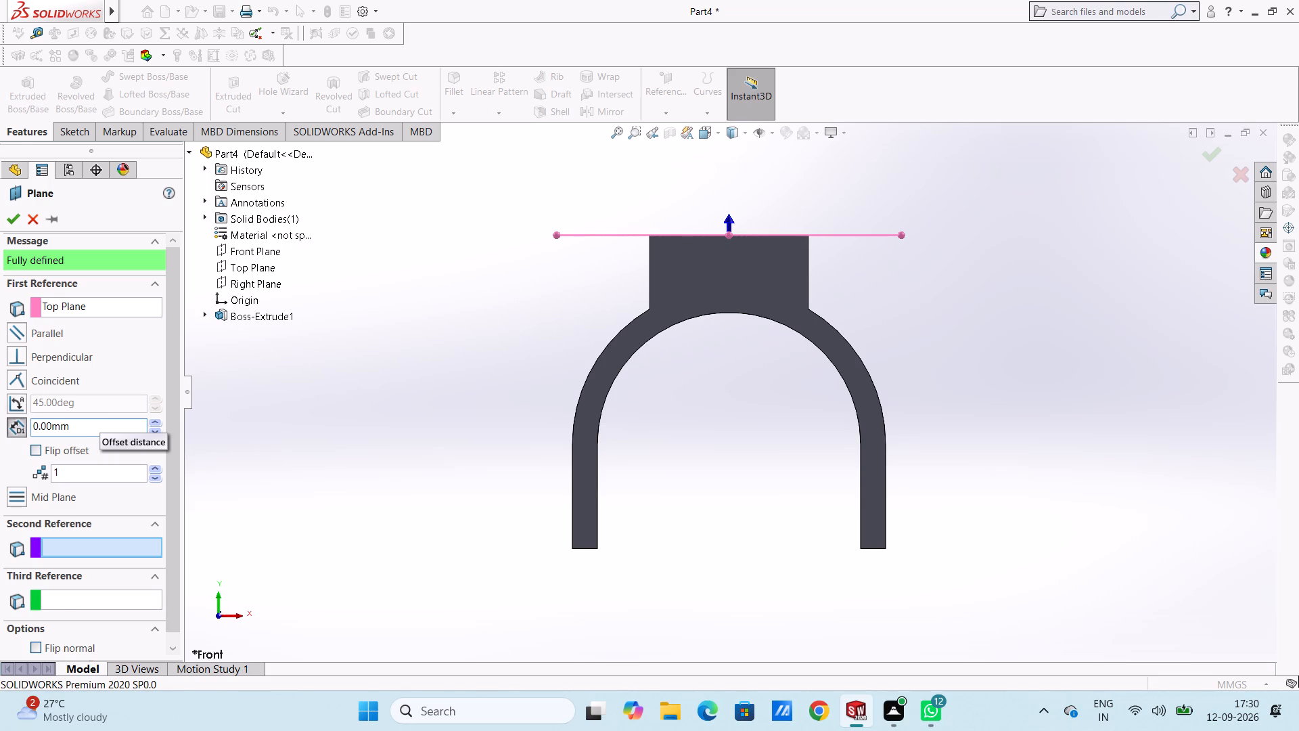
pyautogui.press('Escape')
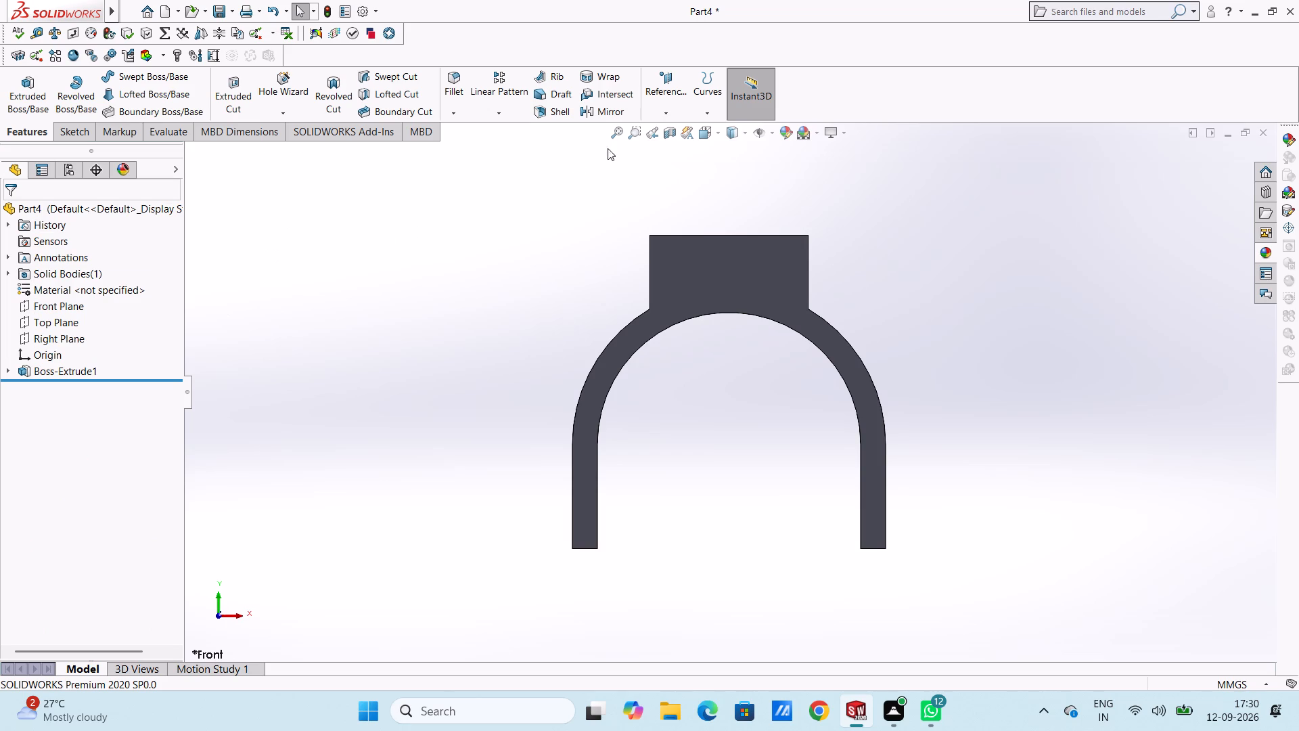
# Create a reference plane offset 0 mm from the Right Plane.
pyautogui.click(667, 87)
pyautogui.click(676, 130)
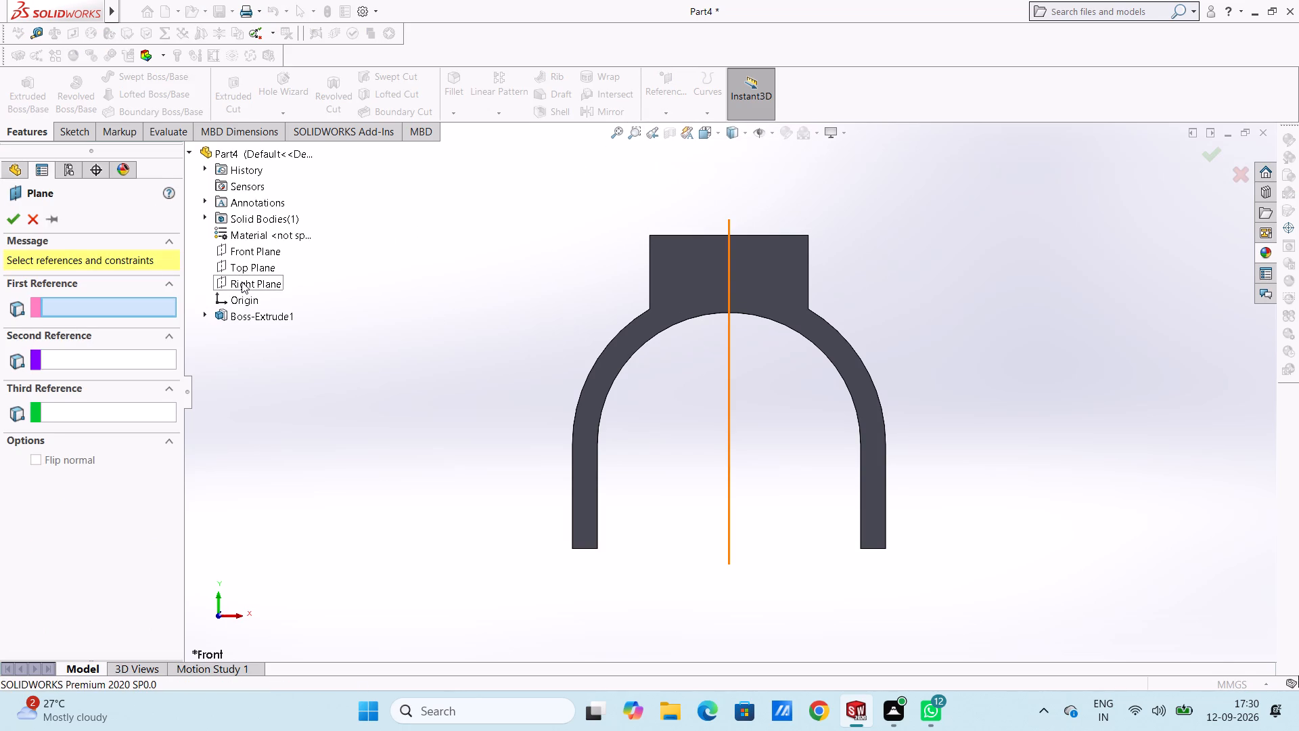
pyautogui.click(242, 282)
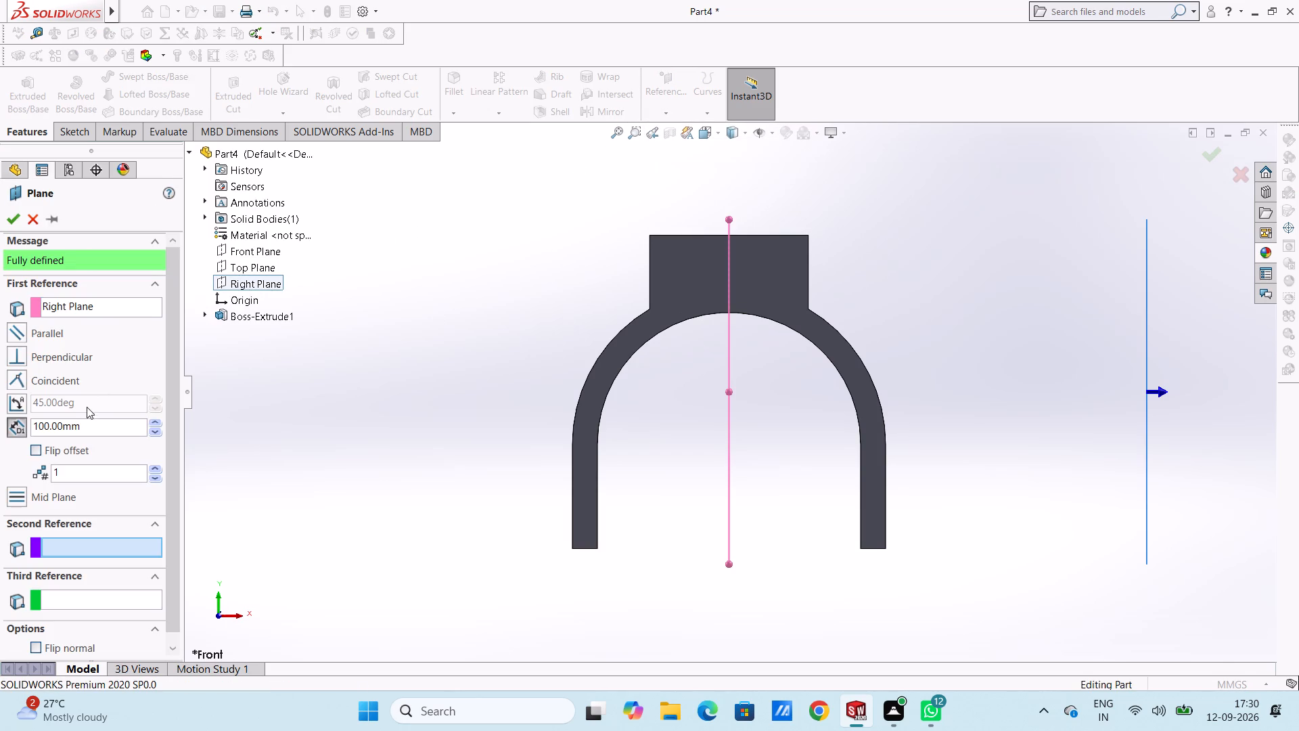
pyautogui.doubleClick(92, 422)
pyautogui.press('0')
pyautogui.press('Return')
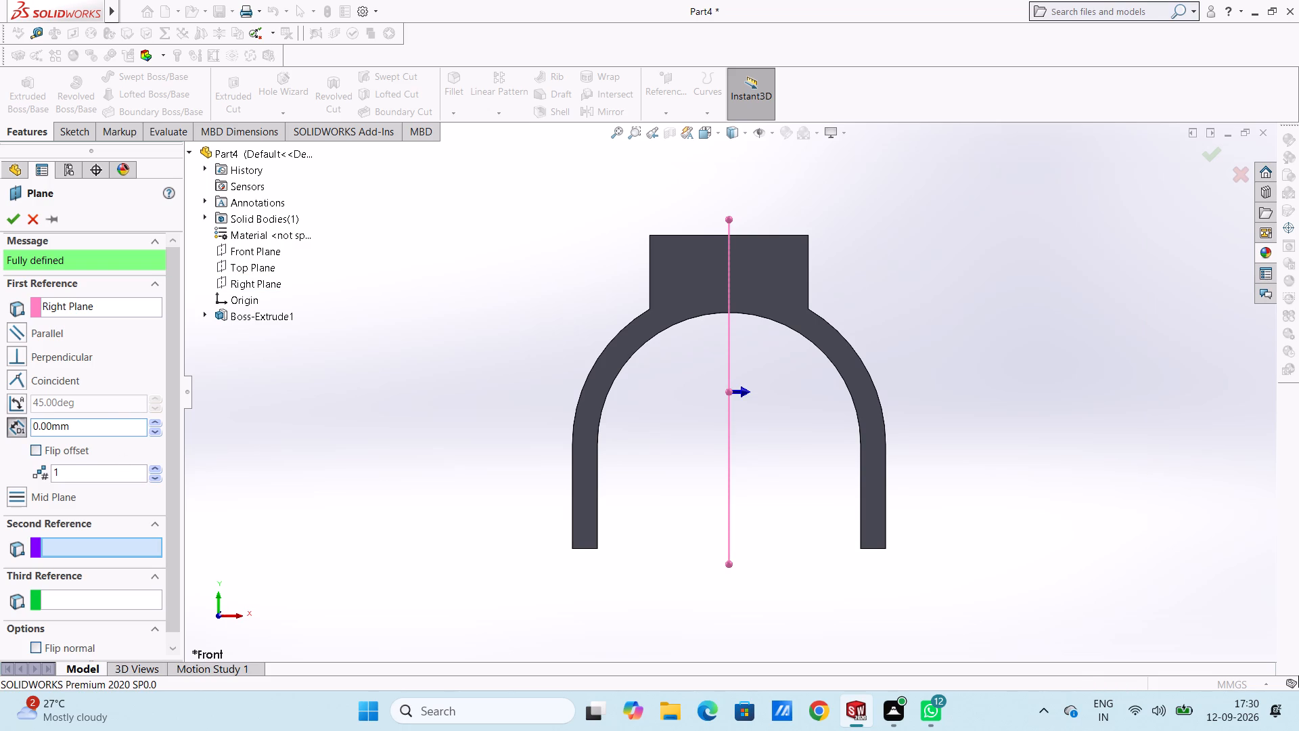
pyautogui.click(16, 225)
pyautogui.click(399, 349)
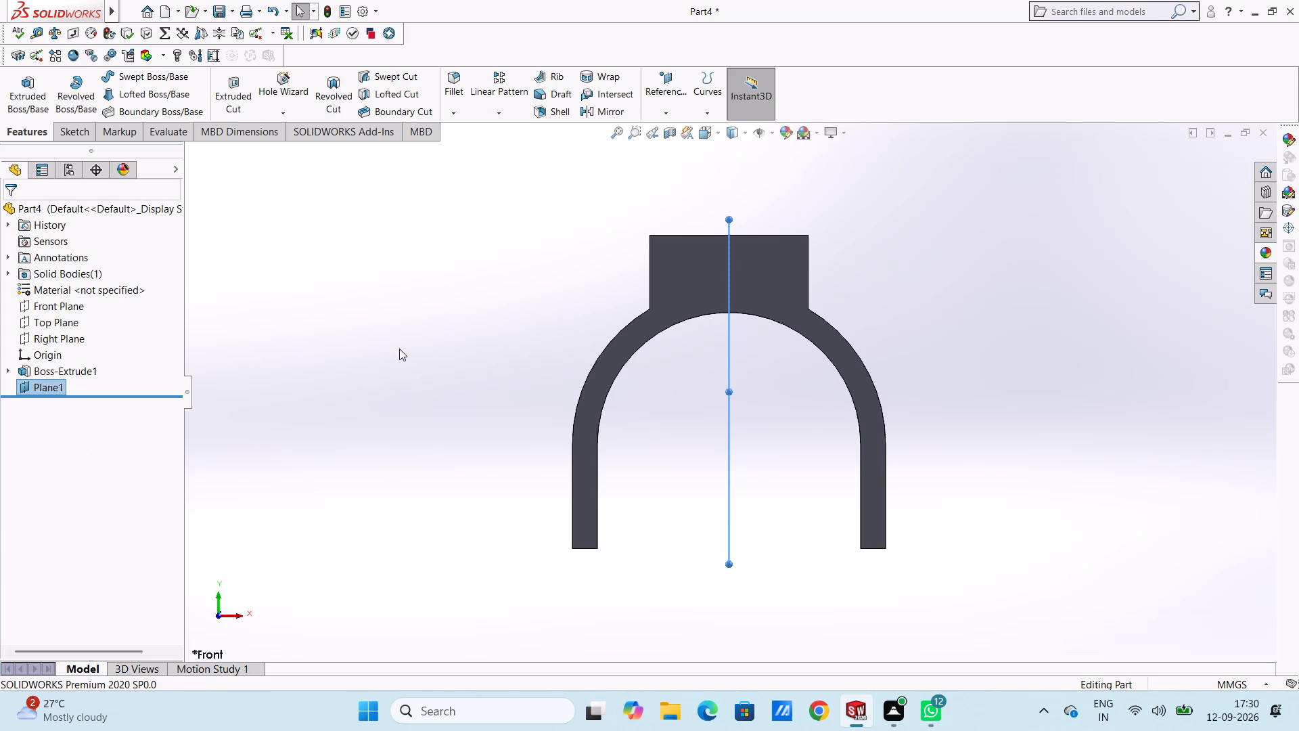
# Start a sketch on the new plane and draw a 12.5 mm radius circle centred on the midpoint of the neck's top edge.
pyautogui.hotkey('ctrl', '4')
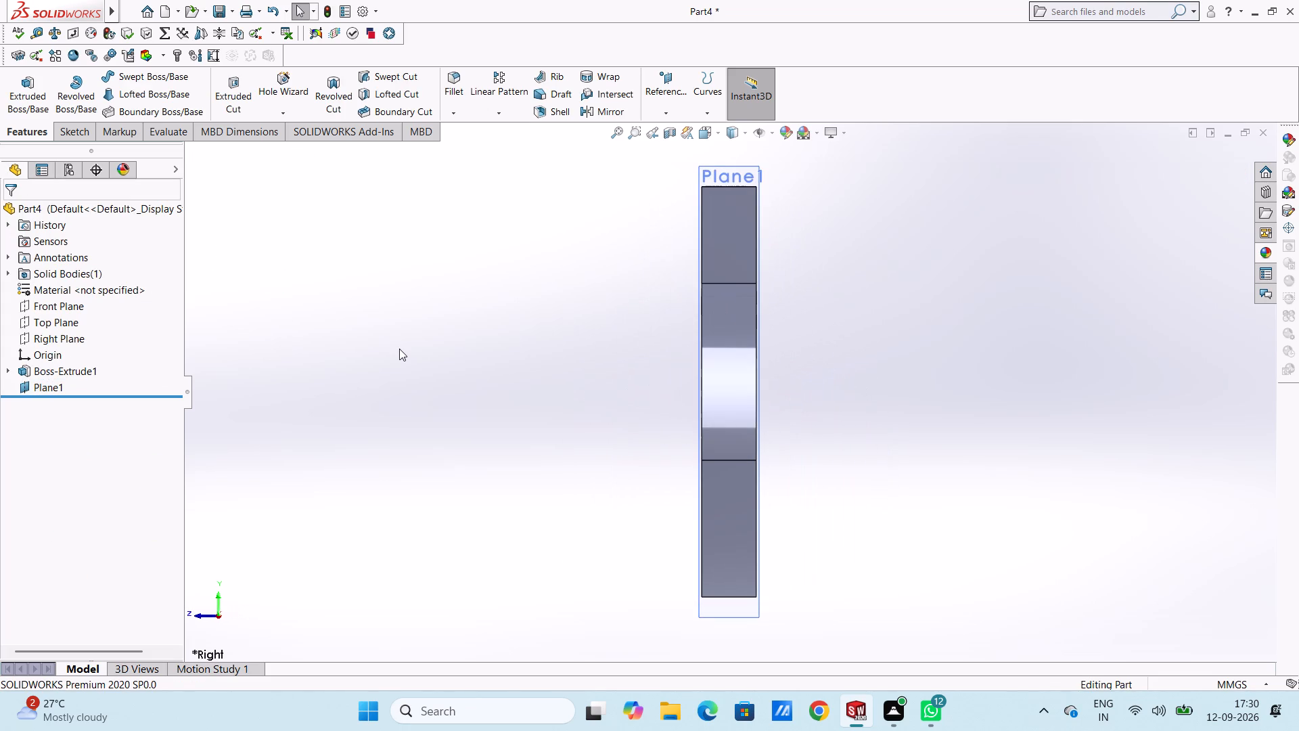
pyautogui.click(719, 174)
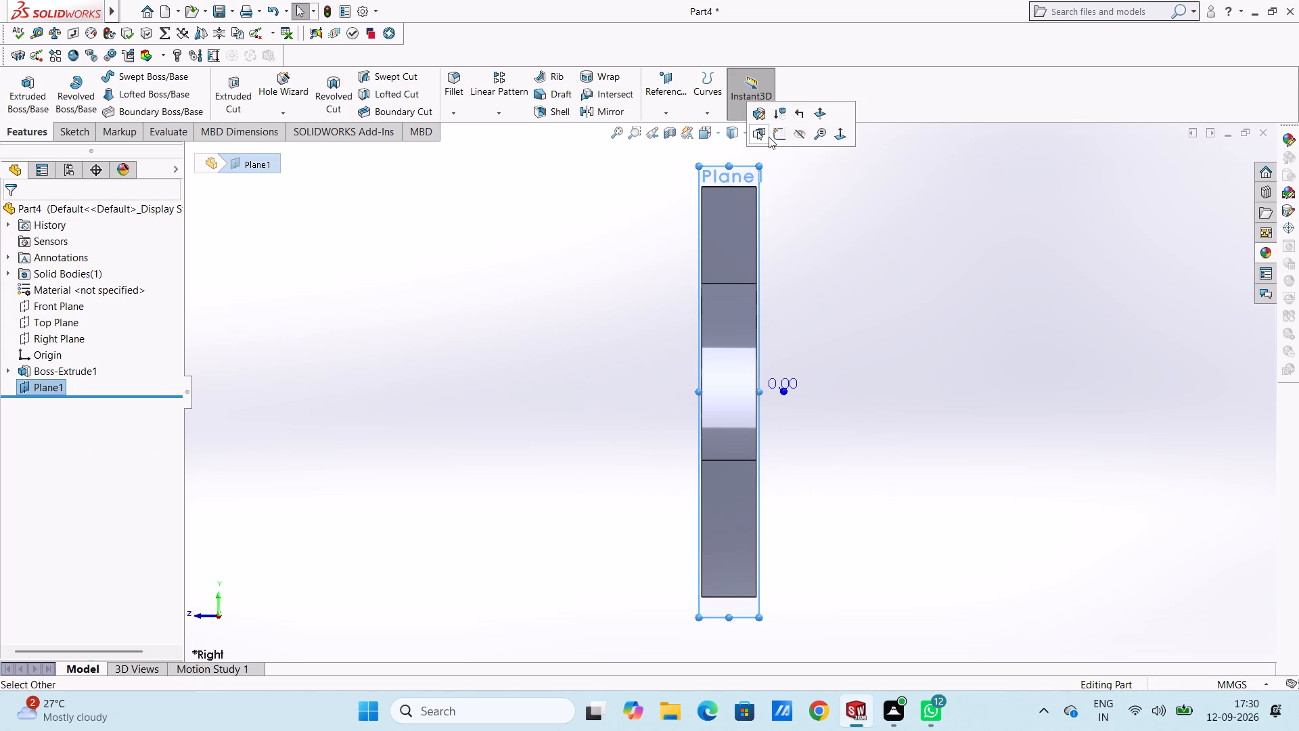
pyautogui.click(775, 132)
pyautogui.click(509, 324)
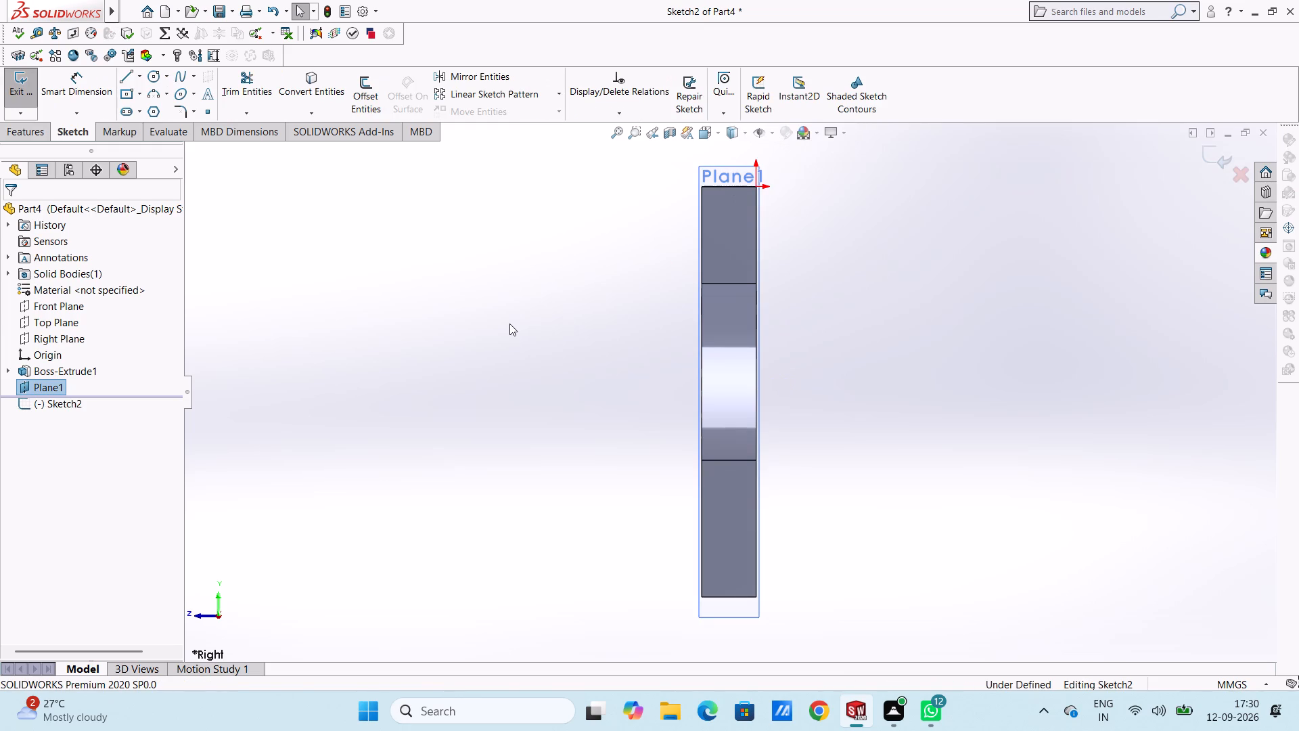
pyautogui.keyDown('ctrl'); pyautogui.scroll(4, 875, 176); pyautogui.keyUp('ctrl')
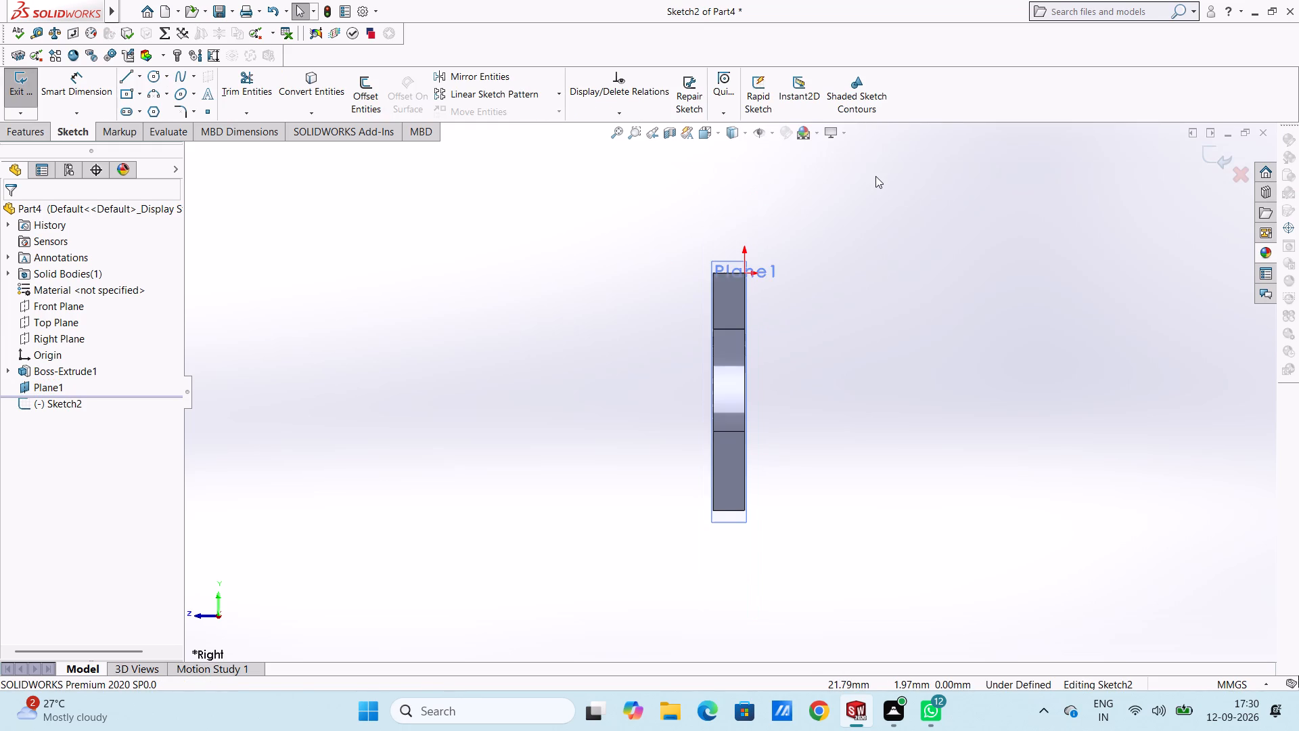
pyautogui.keyDown('ctrl'); pyautogui.scroll(-4, 777, 290); pyautogui.keyUp('ctrl')
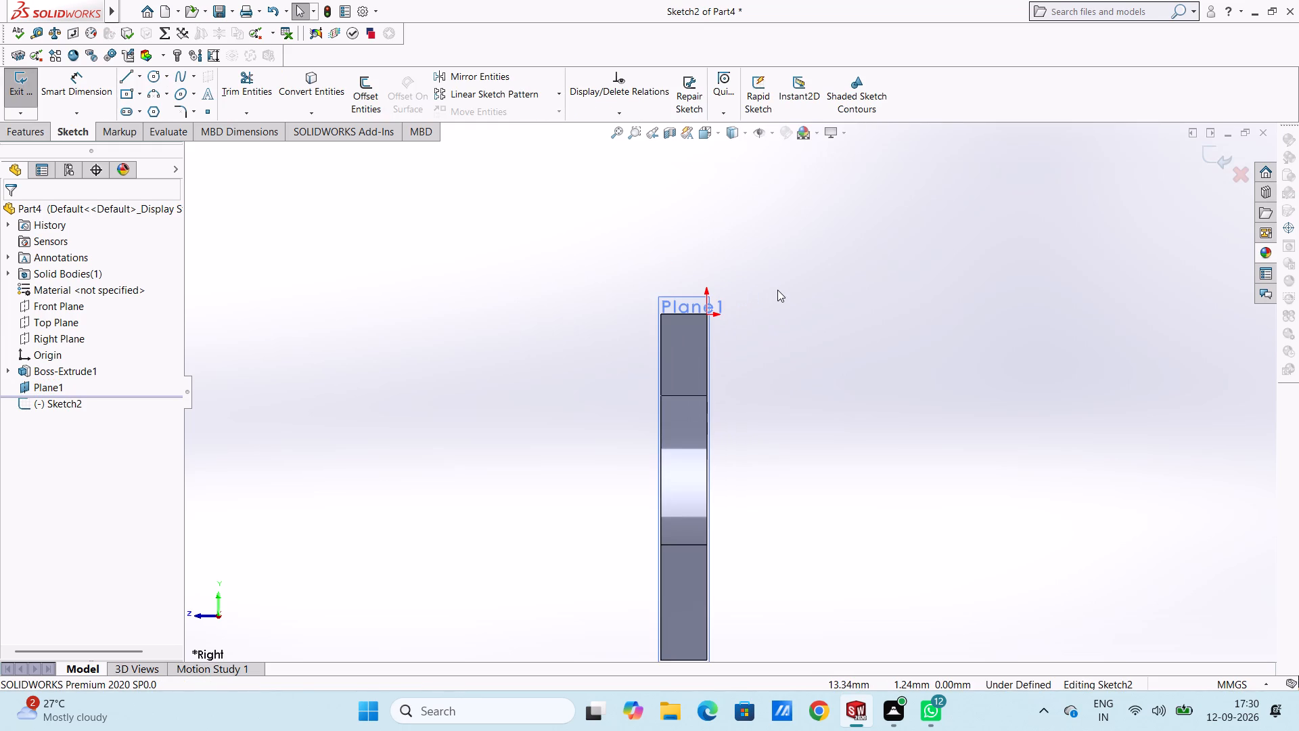
pyautogui.keyDown('ctrl'); pyautogui.scroll(2, 777, 290); pyautogui.keyUp('ctrl')
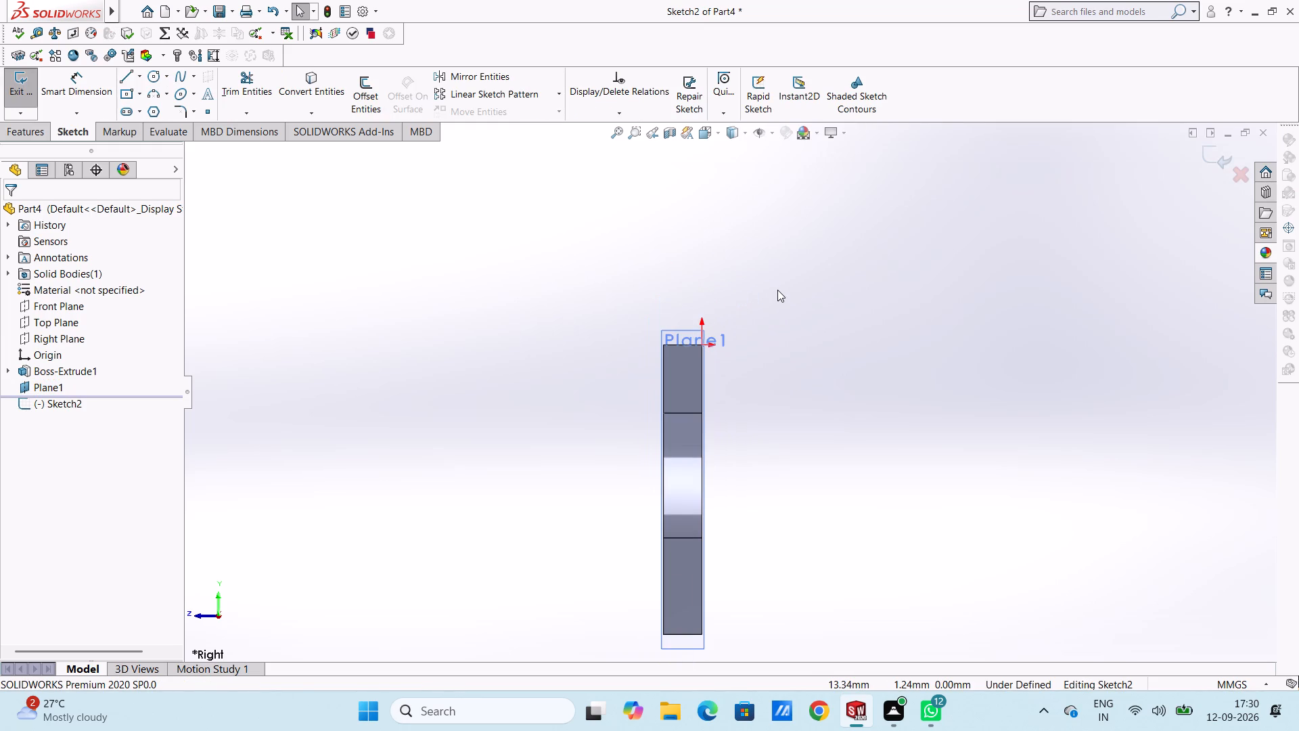
pyautogui.click(154, 83)
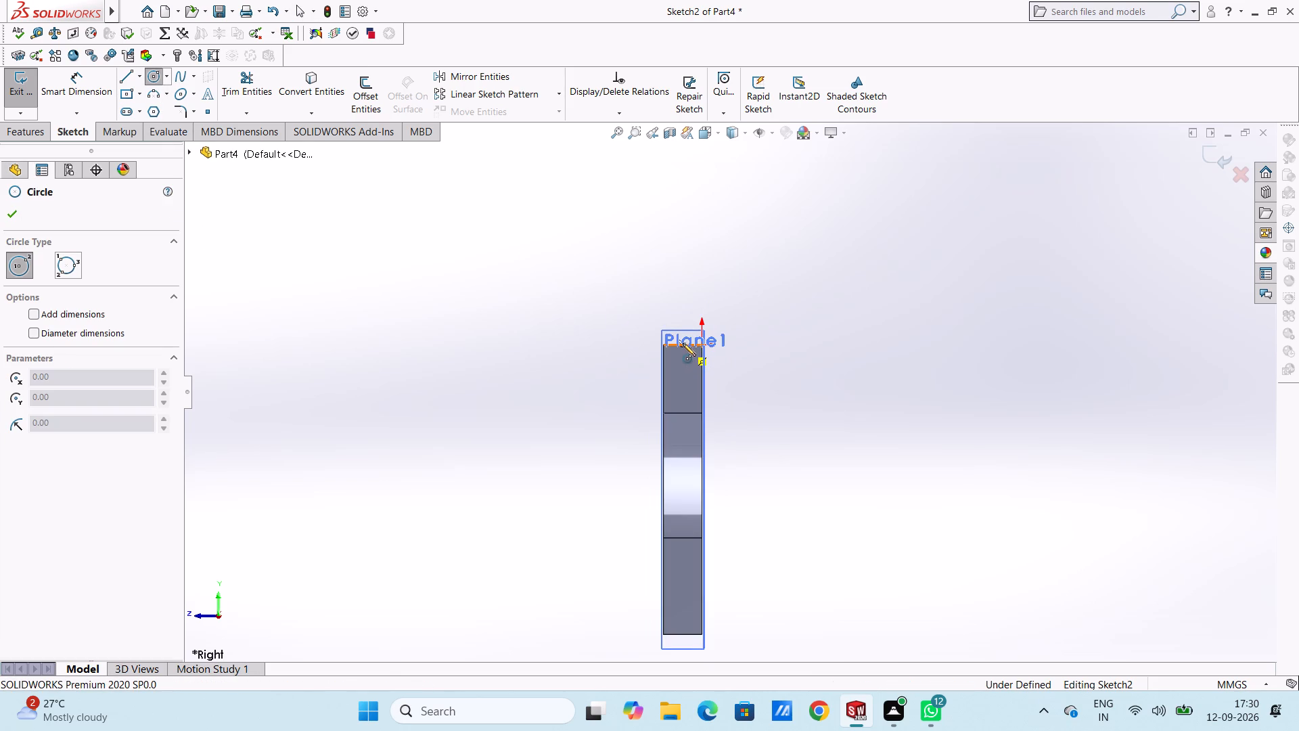
pyautogui.click(682, 345)
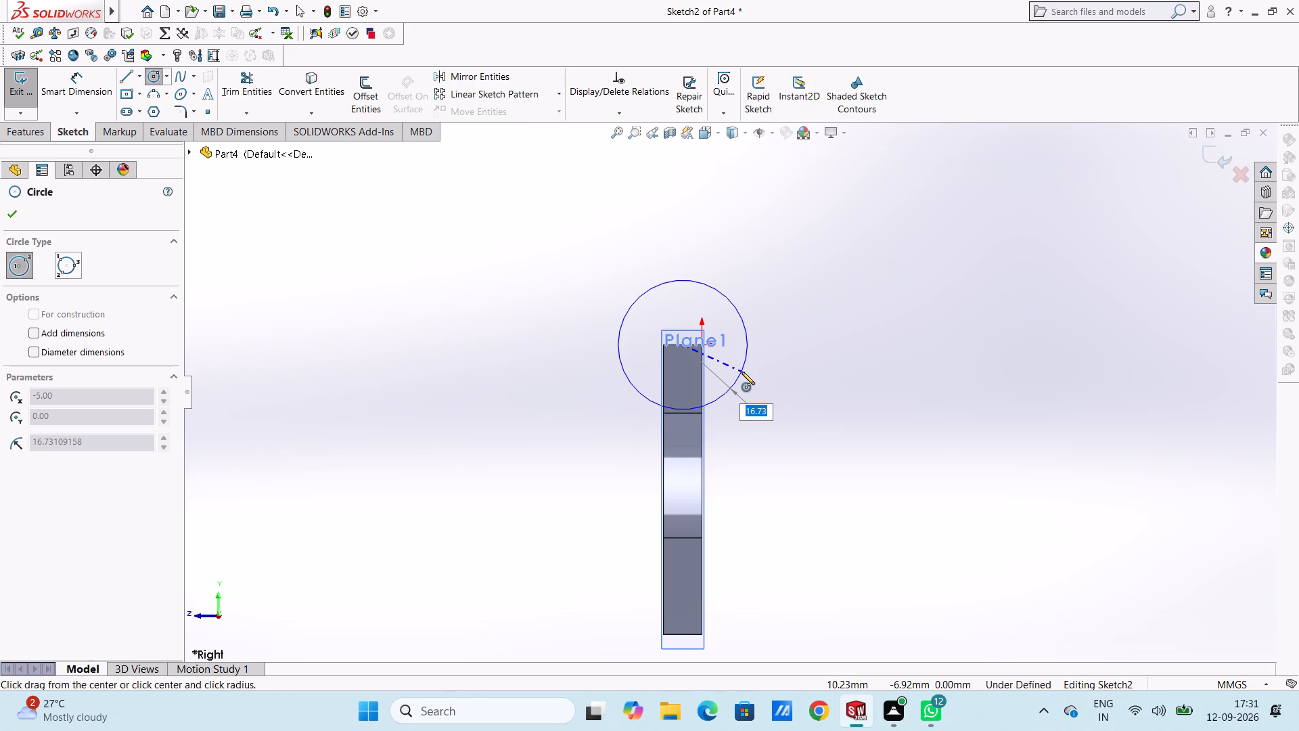
pyautogui.write('12.5')
pyautogui.press('Return')
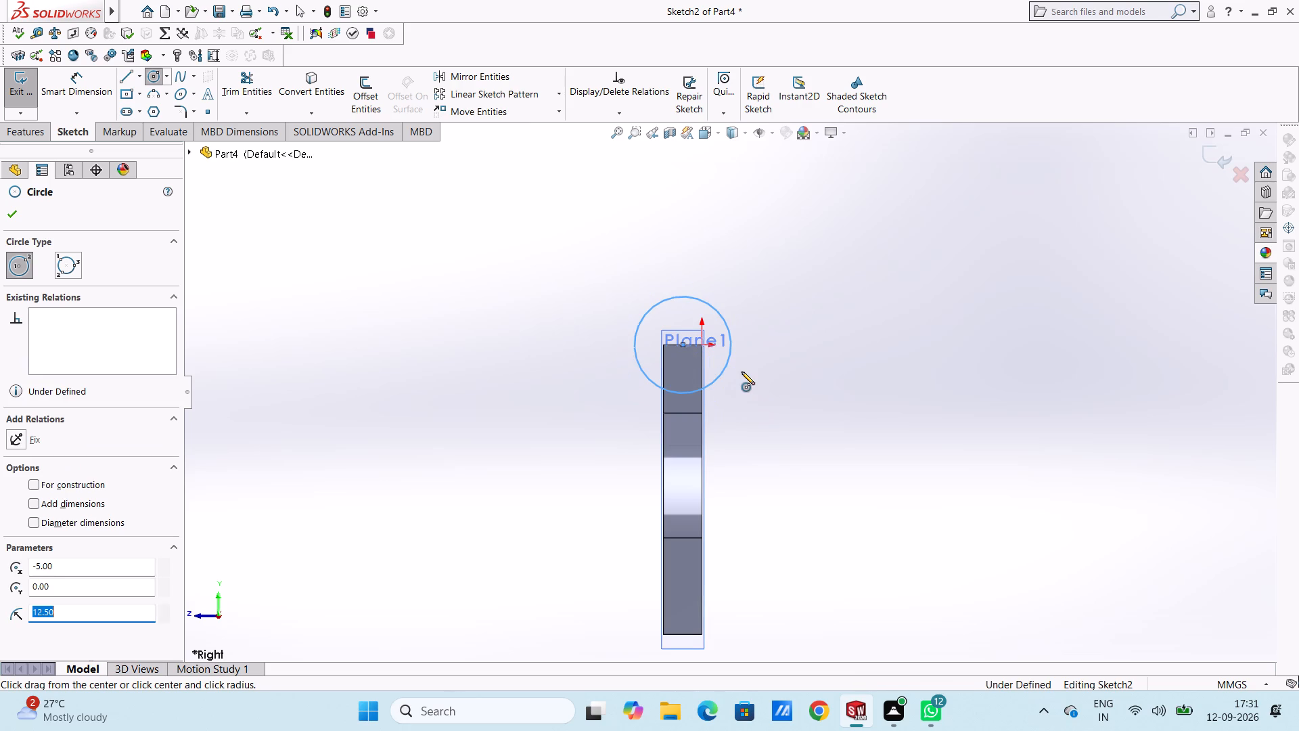
# Draw a 7.54 mm radius circle concentric with the existing circle at the midpoint of the neck's top edge.
pyautogui.click(683, 346)
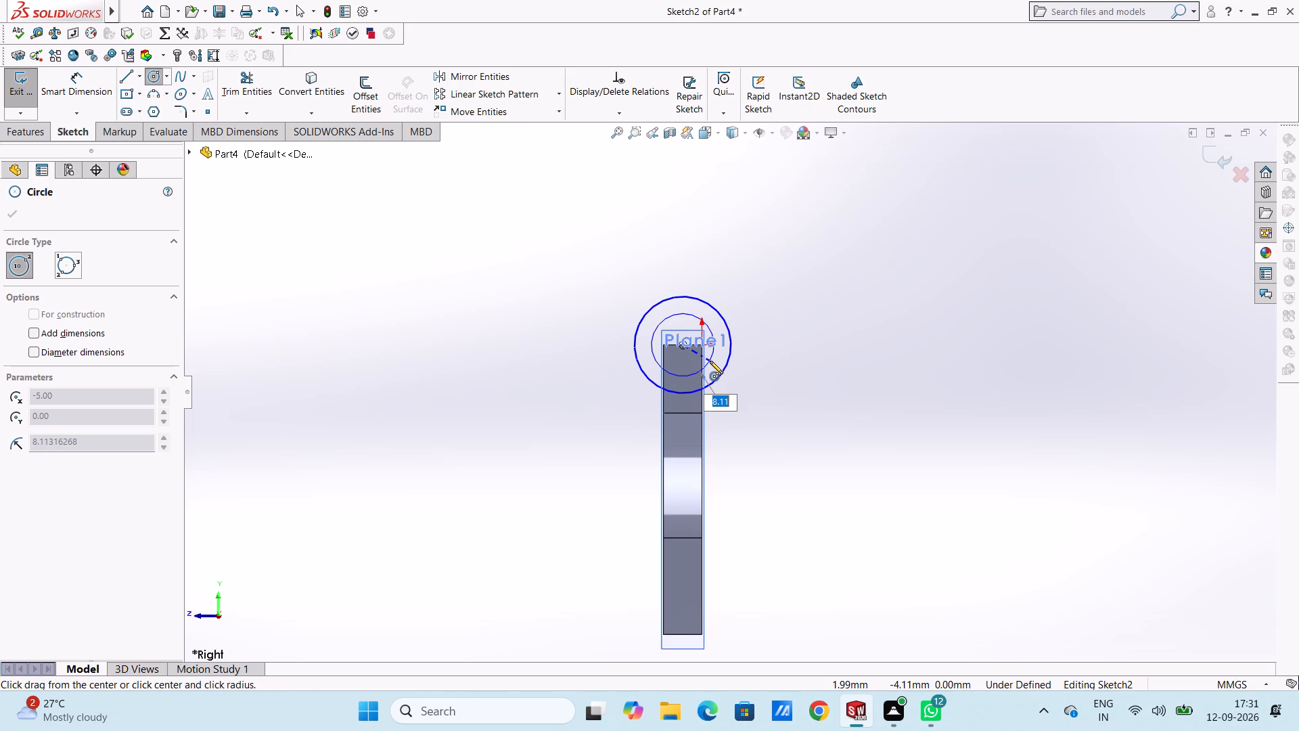
pyautogui.write('7.54')
pyautogui.press('Return')
pyautogui.press('Escape')
pyautogui.press('Escape')
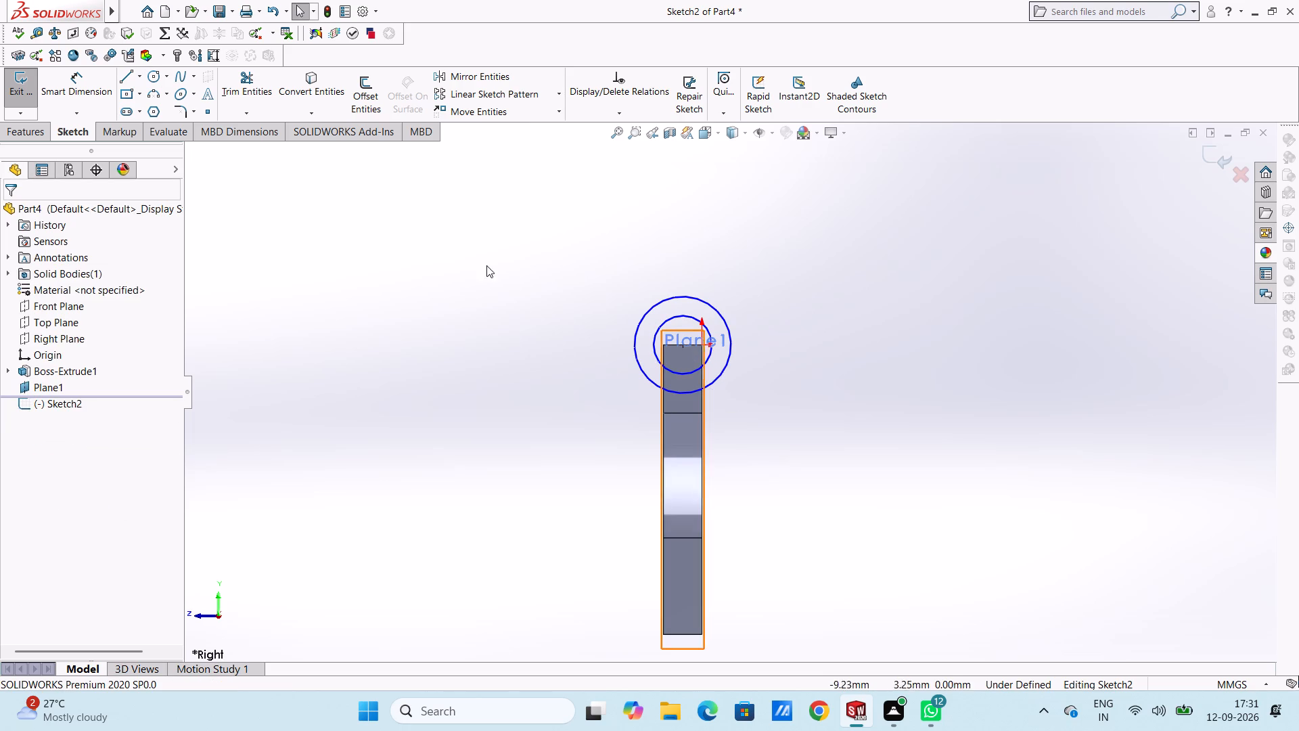
# Dimension the diameters of the outer and inner concentric circles.
pyautogui.click(62, 88)
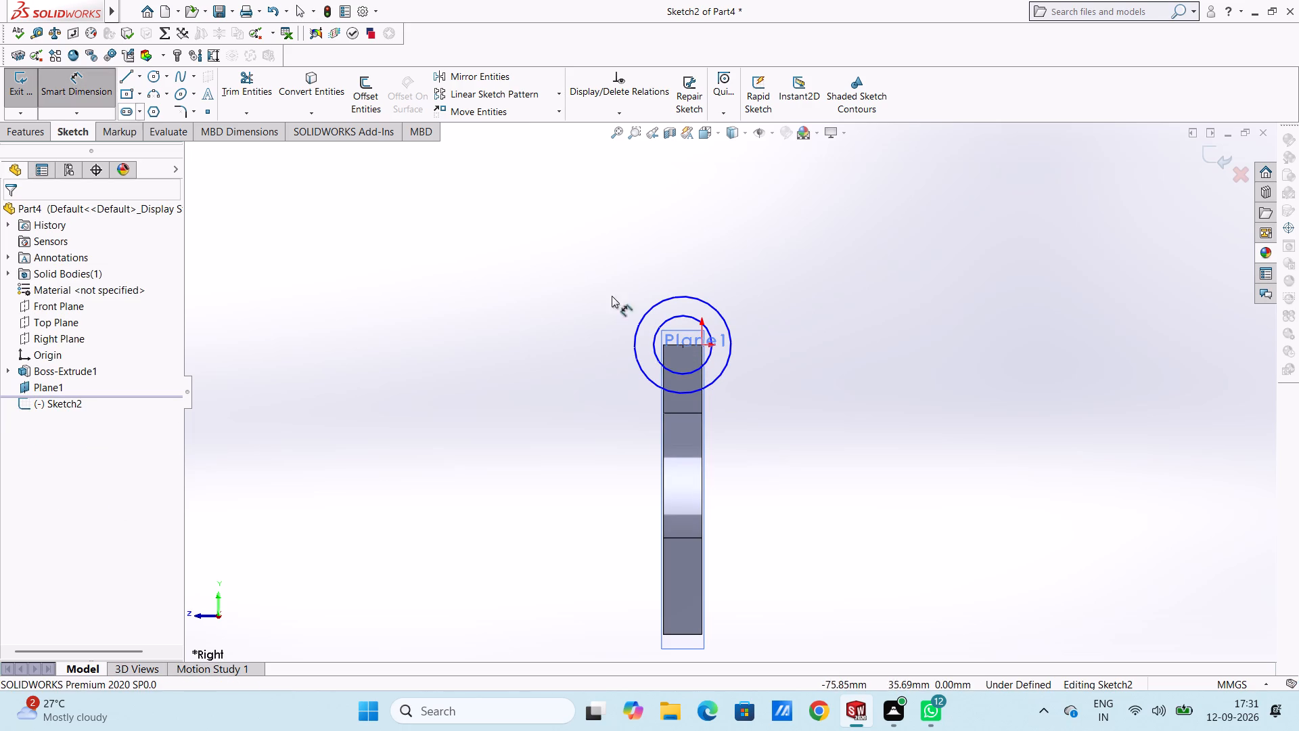
pyautogui.click(637, 322)
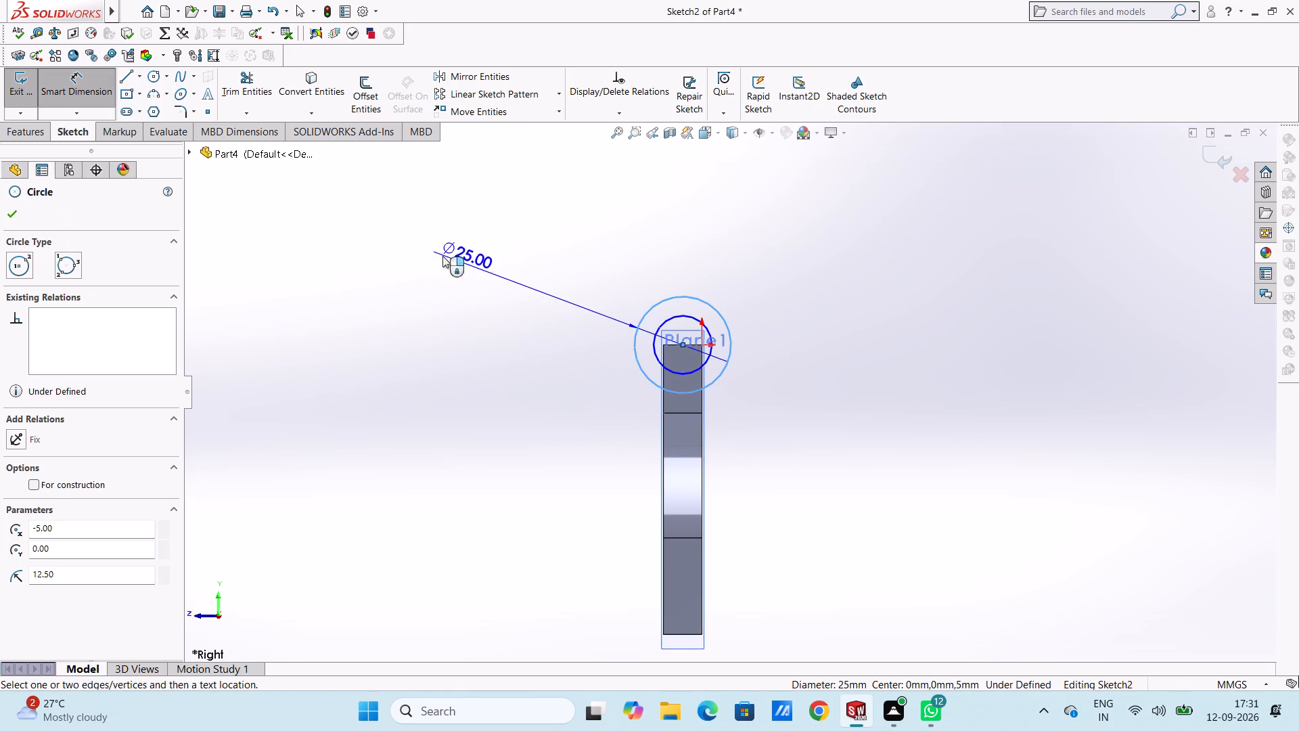
pyautogui.click(358, 238)
pyautogui.press('Return')
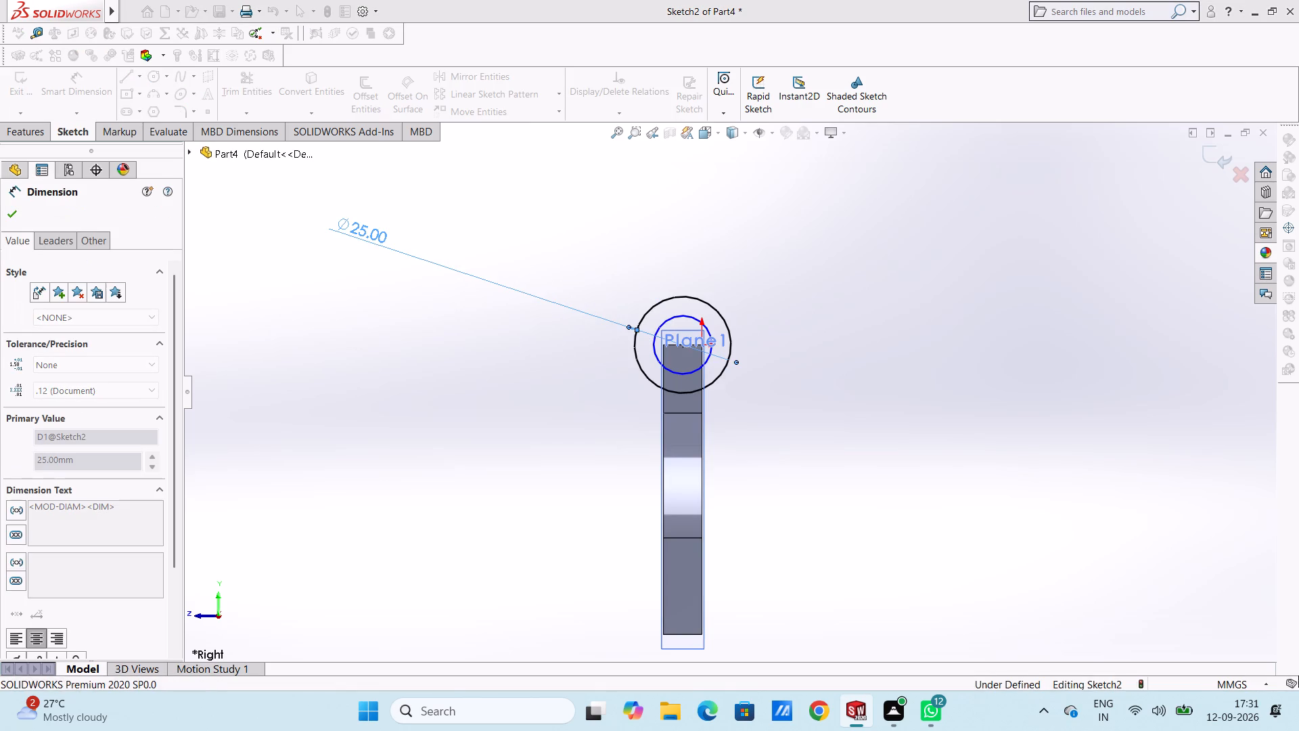
pyautogui.click(405, 308)
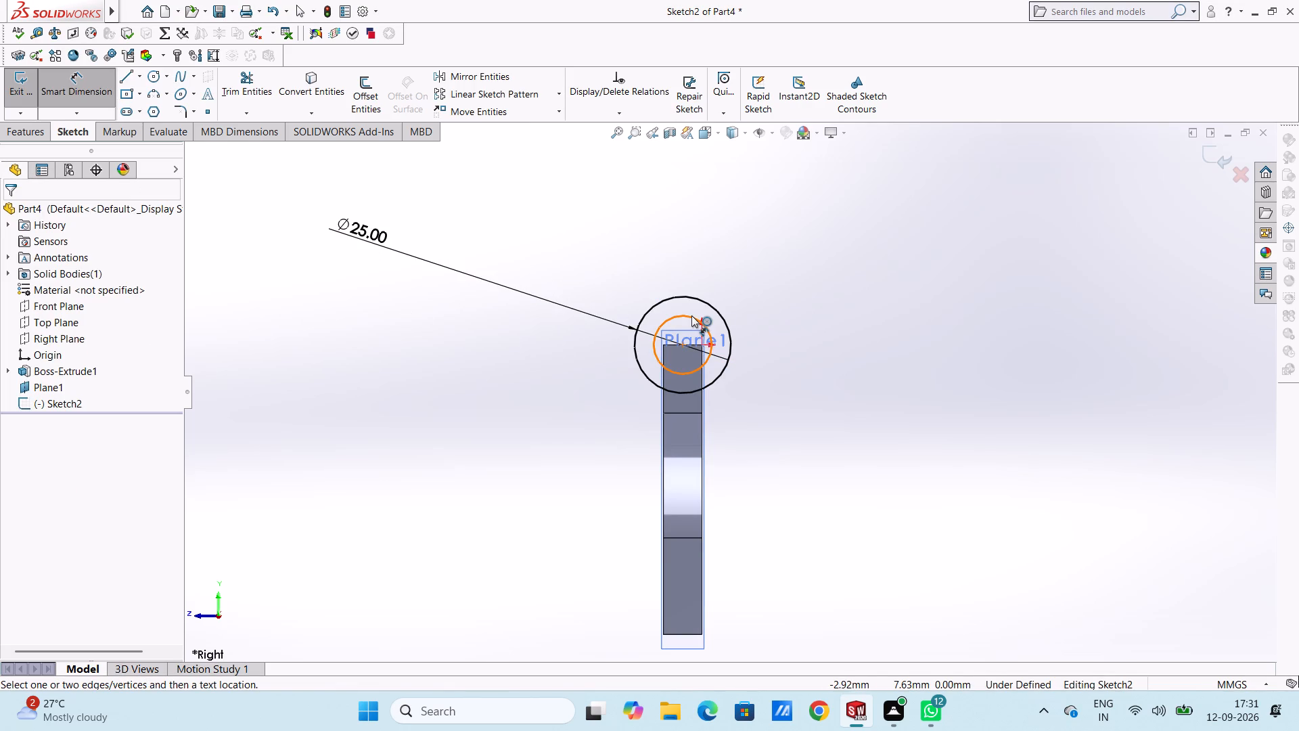
pyautogui.click(691, 315)
pyautogui.click(944, 219)
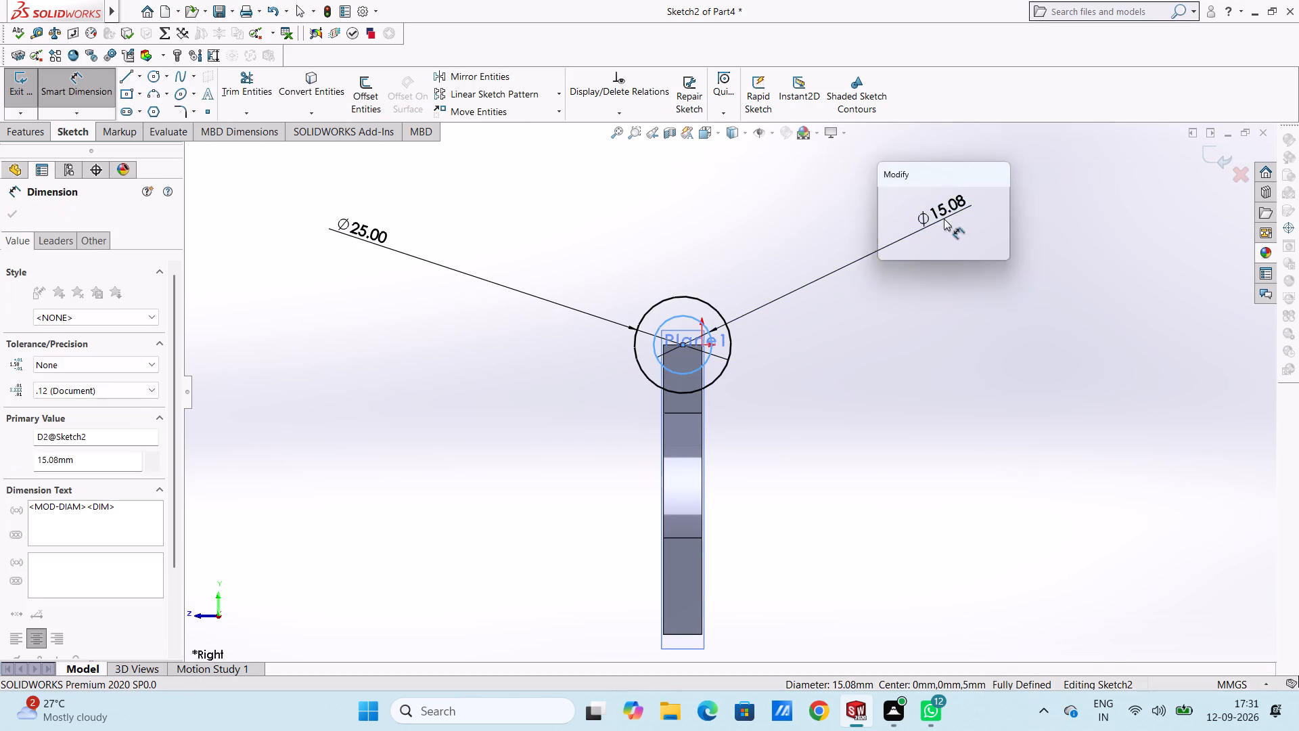
pyautogui.press('Return')
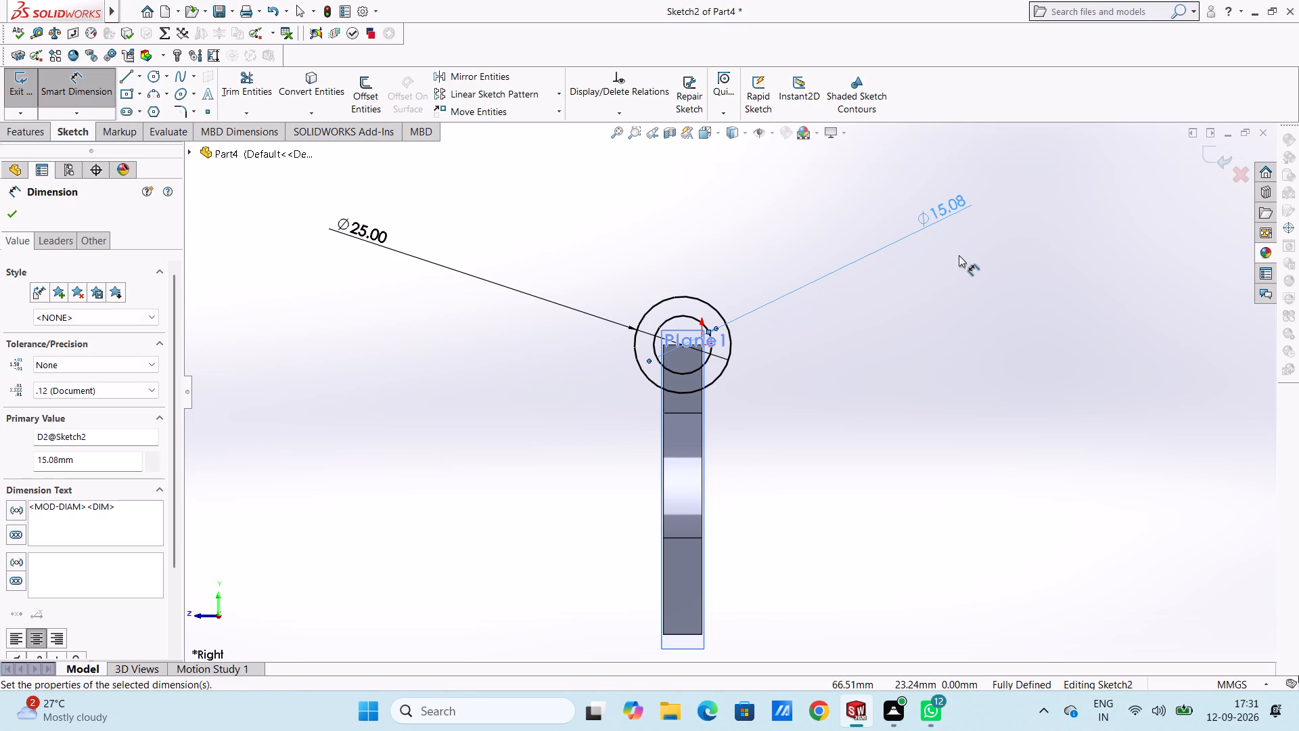
pyautogui.press('Escape')
pyautogui.press('Escape')
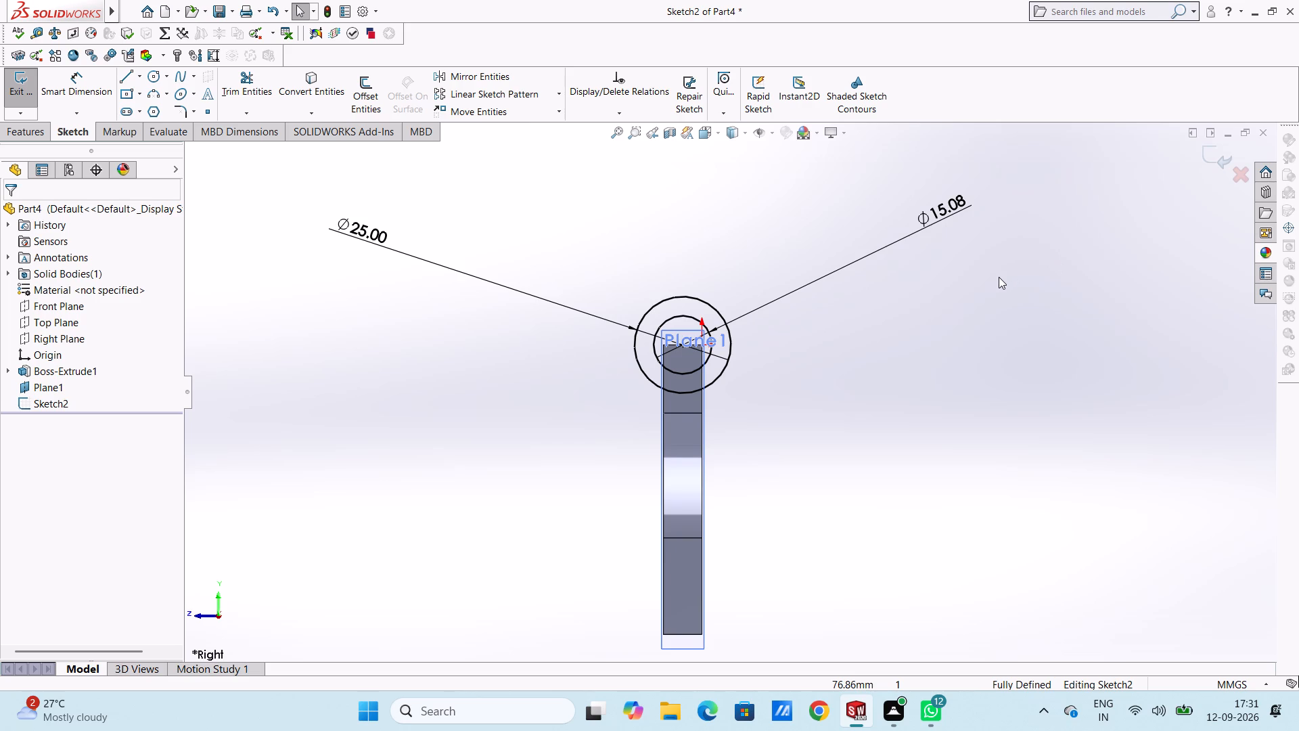
# Draw a 25 mm vertical line through the circles' centre, from the outer circle's lowest point to its highest point.
pyautogui.keyDown('ctrl'); pyautogui.scroll(-2, 999, 277); pyautogui.keyUp('ctrl')
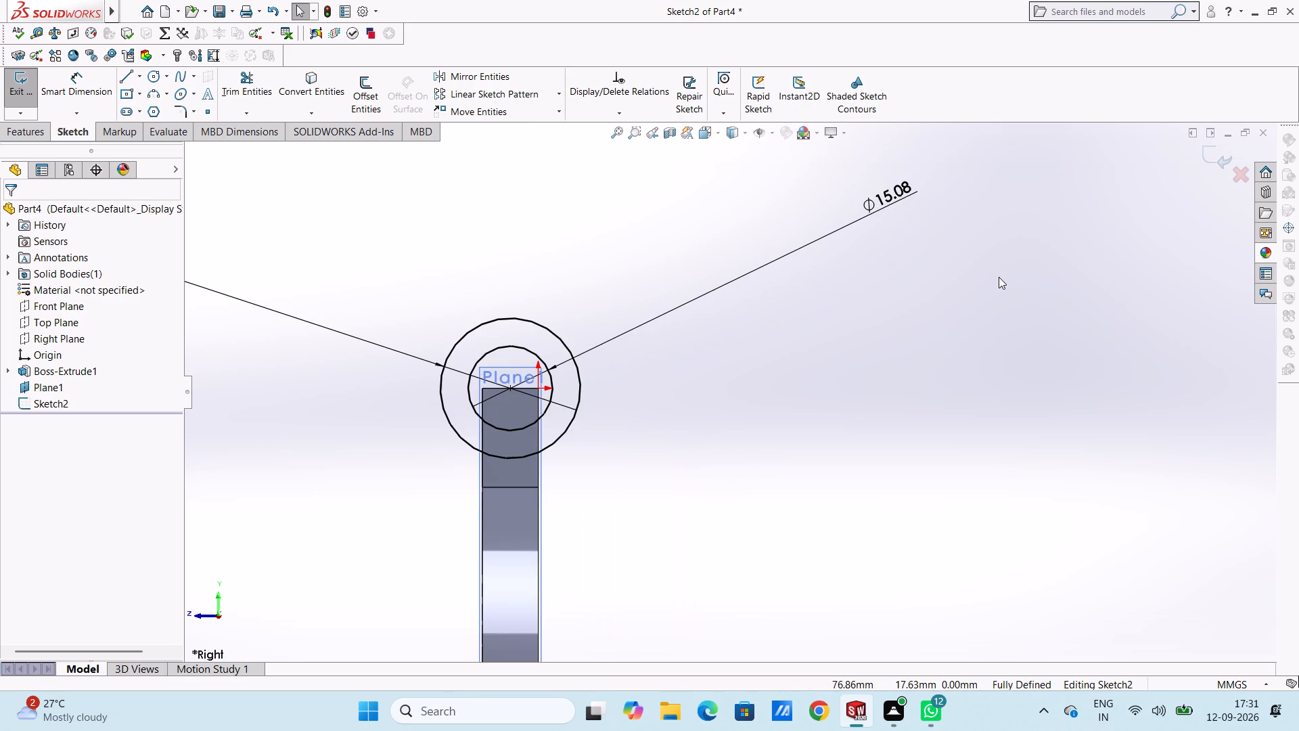
pyautogui.press('l')
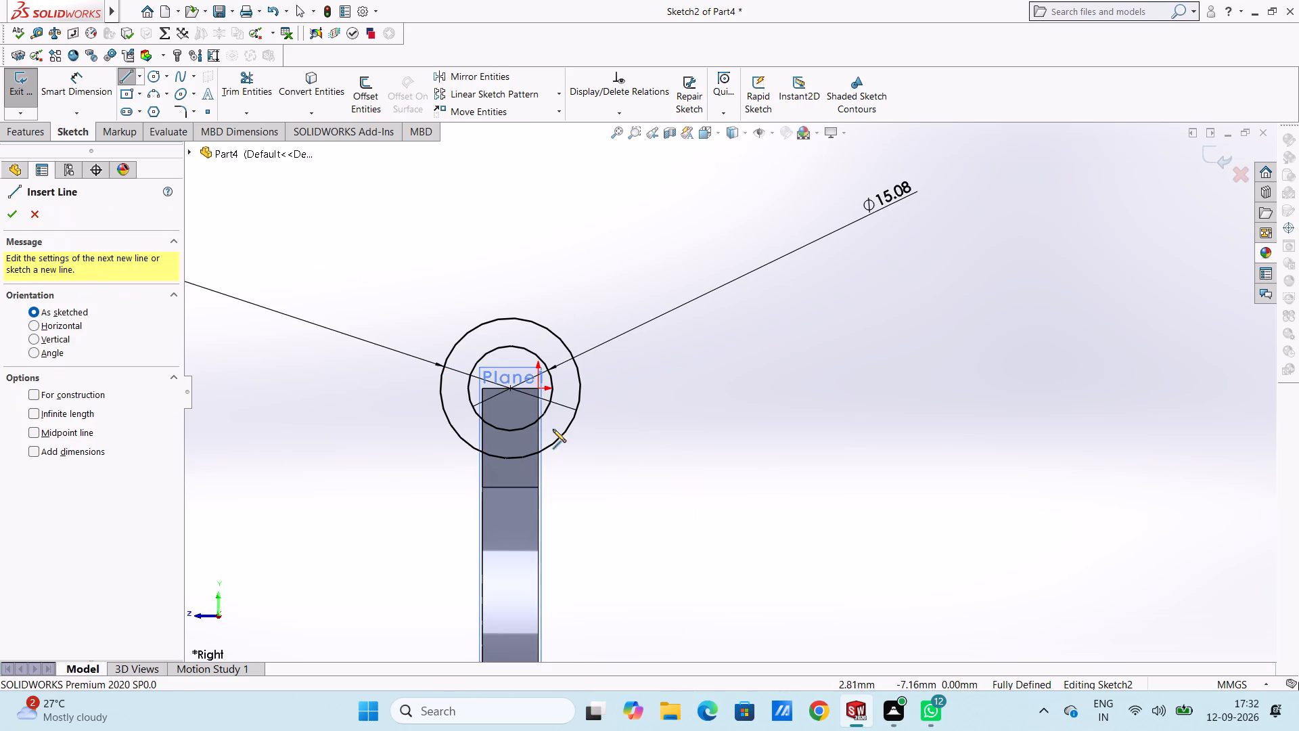
pyautogui.click(511, 460)
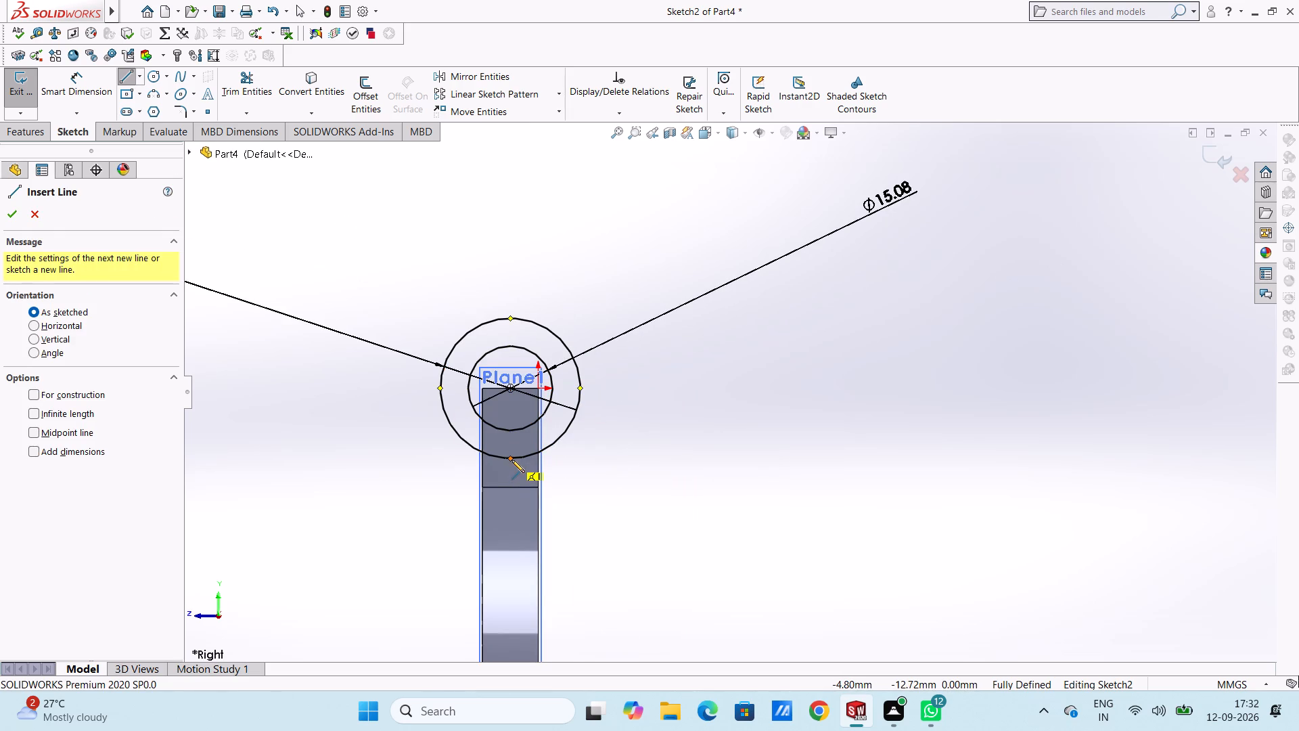
pyautogui.click(511, 317)
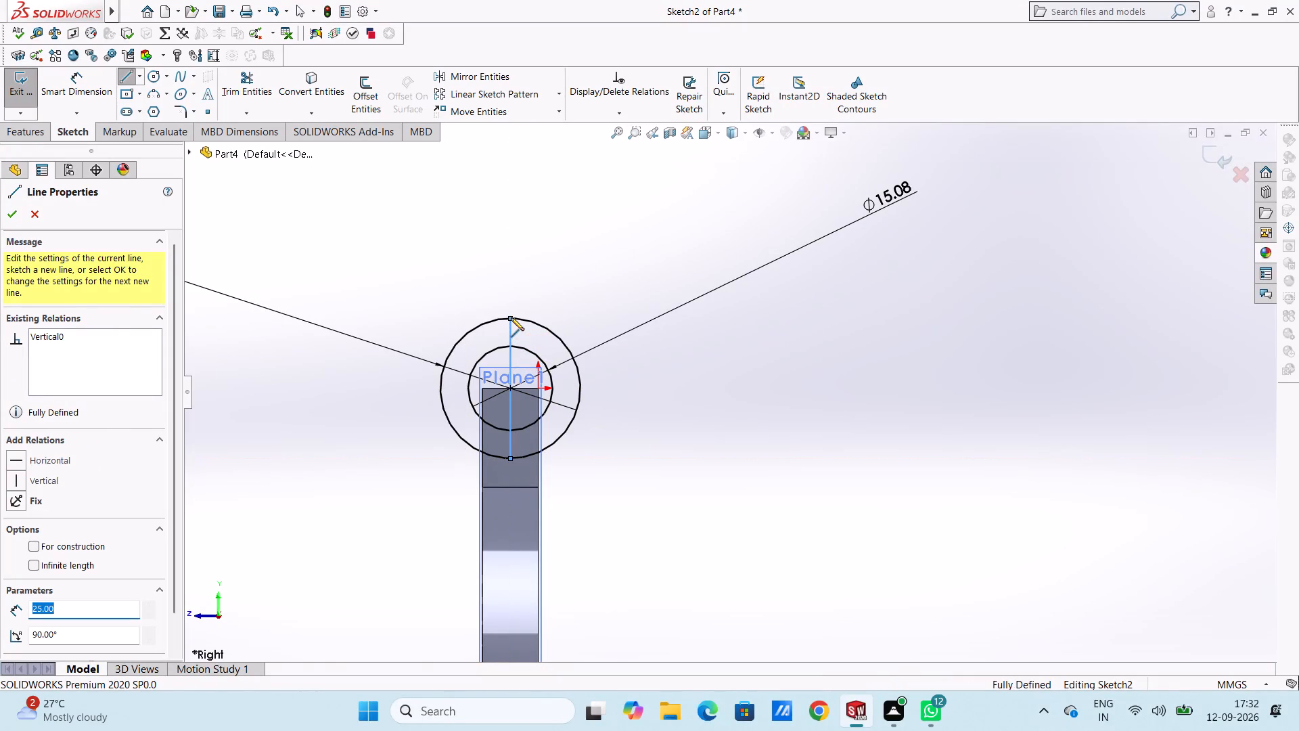
pyautogui.press('Escape')
pyautogui.press('Escape')
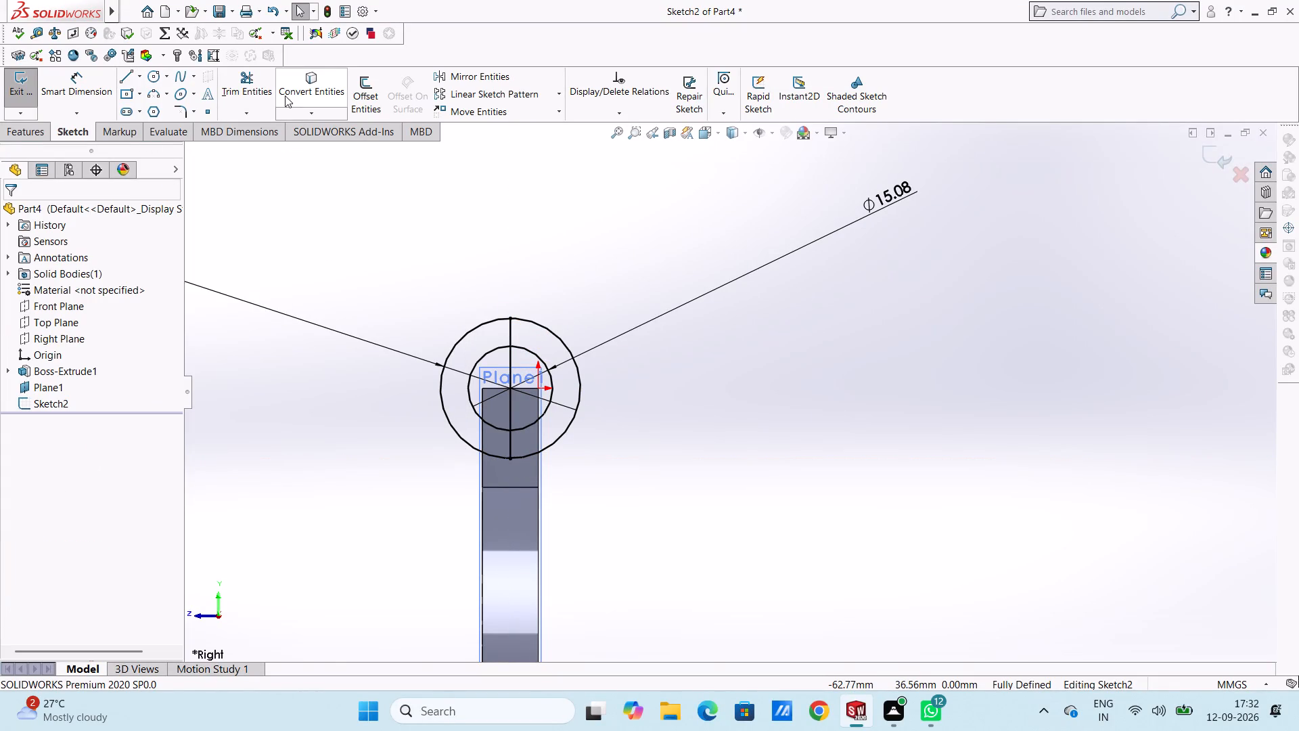
# Offset the vertical centre line by 2 mm in both directions, with dimensions added.
pyautogui.click(367, 87)
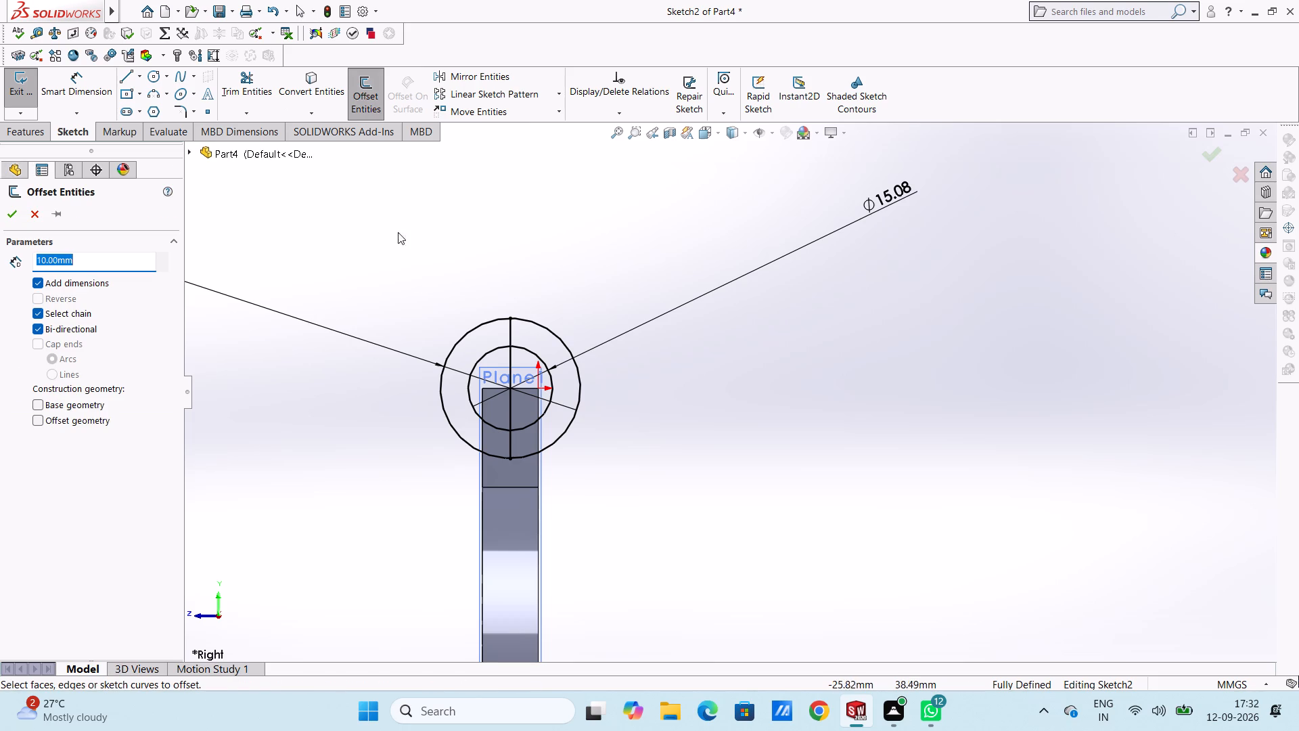
pyautogui.write('2.5')
pyautogui.press('Return')
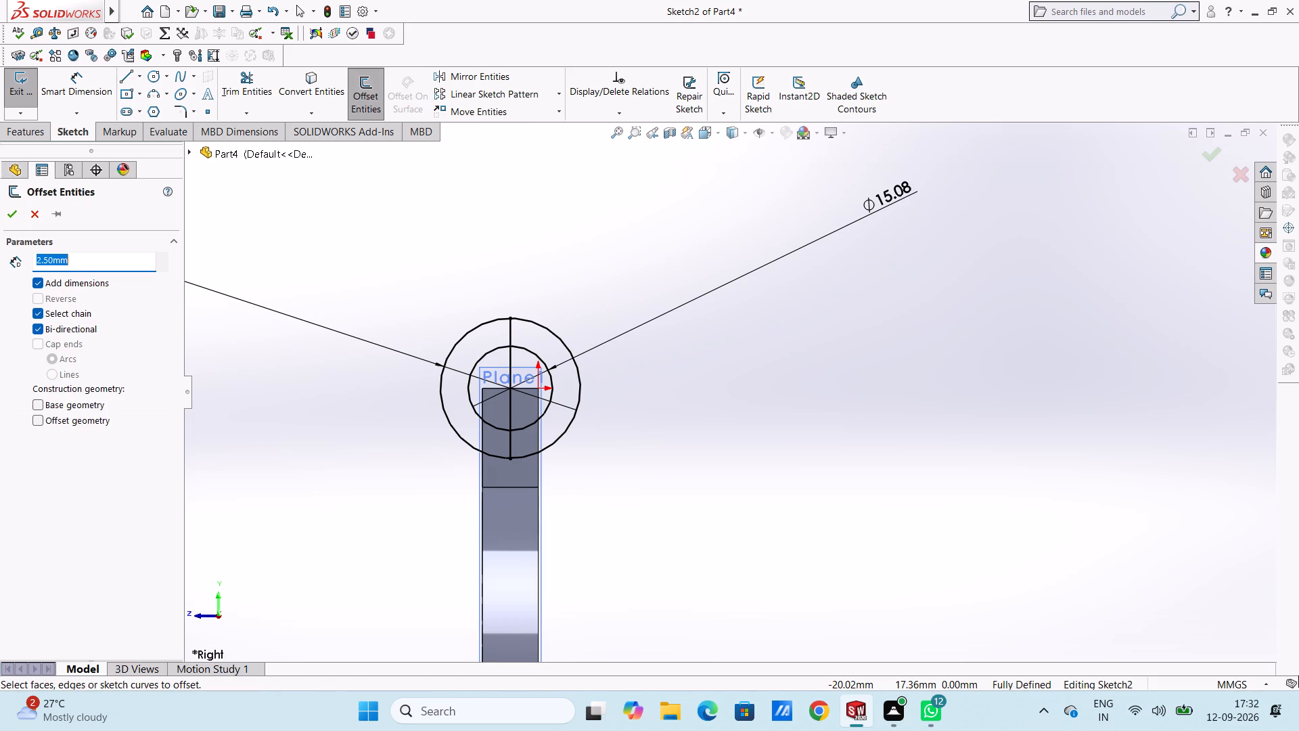
pyautogui.click(511, 335)
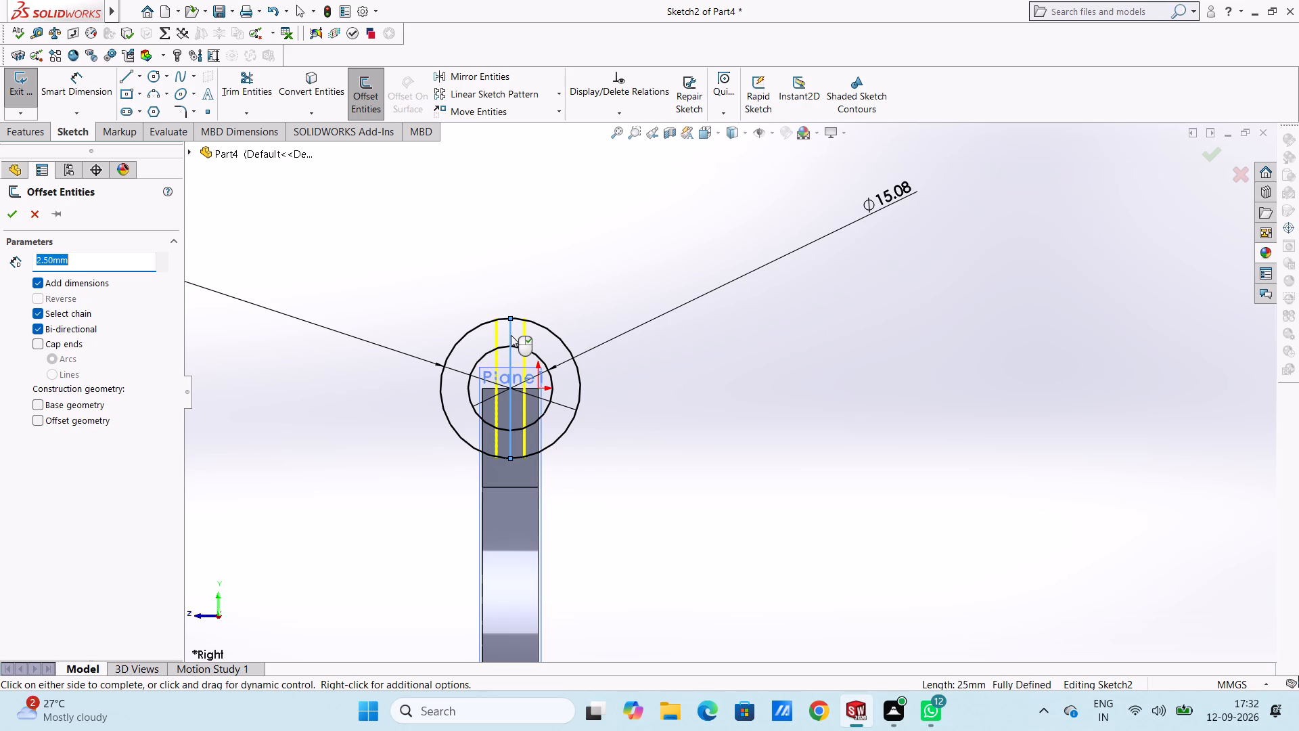
pyautogui.press('2')
pyautogui.press('Return')
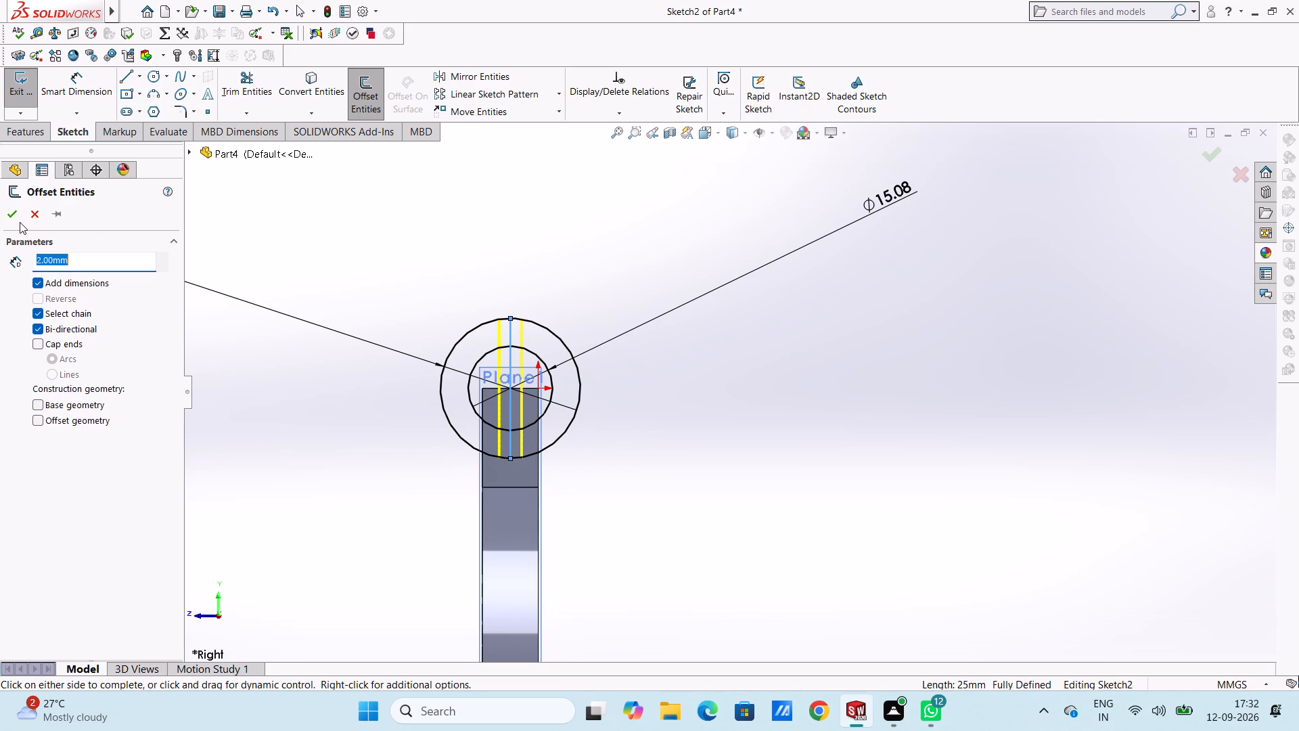
pyautogui.click(17, 222)
# Trim the three vertical lines inside the inner circle and across the lower part of the ring, keeping their upper segments.
pyautogui.keyDown('ctrl'); pyautogui.scroll(-3, 524, 252); pyautogui.keyUp('ctrl')
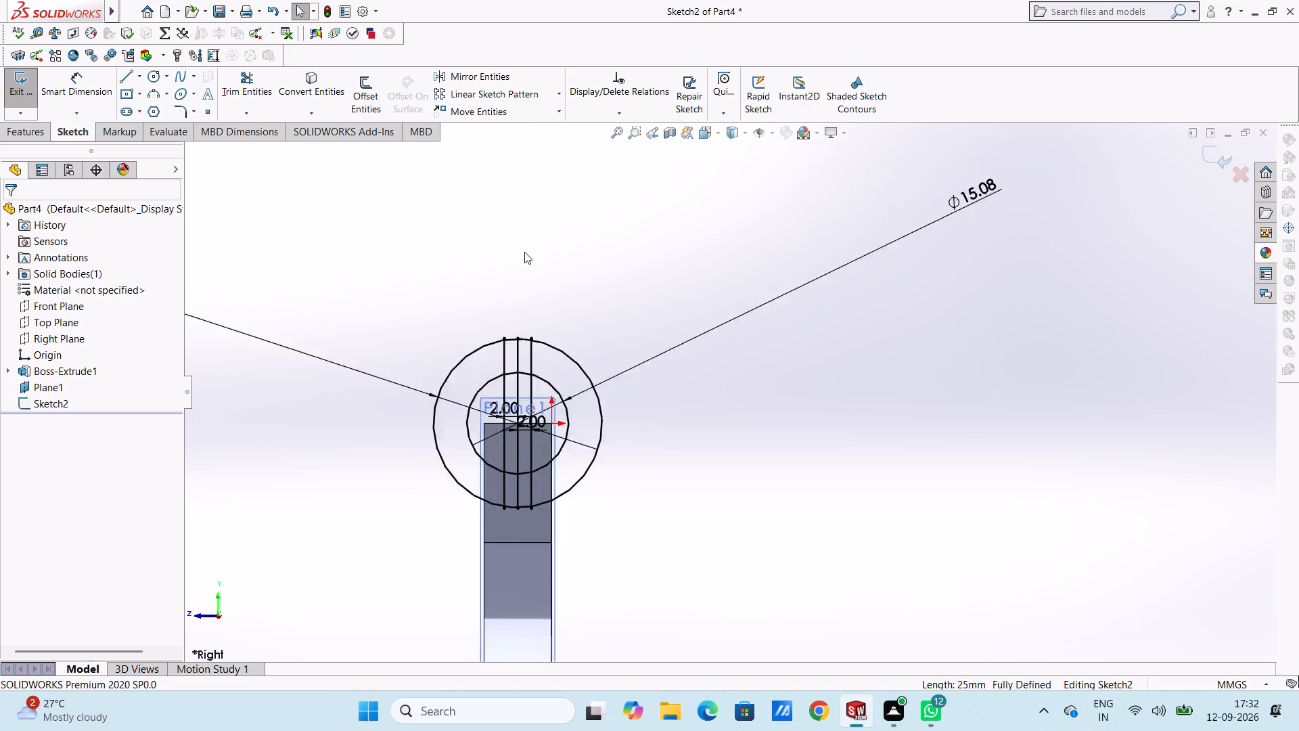
pyautogui.click(244, 83)
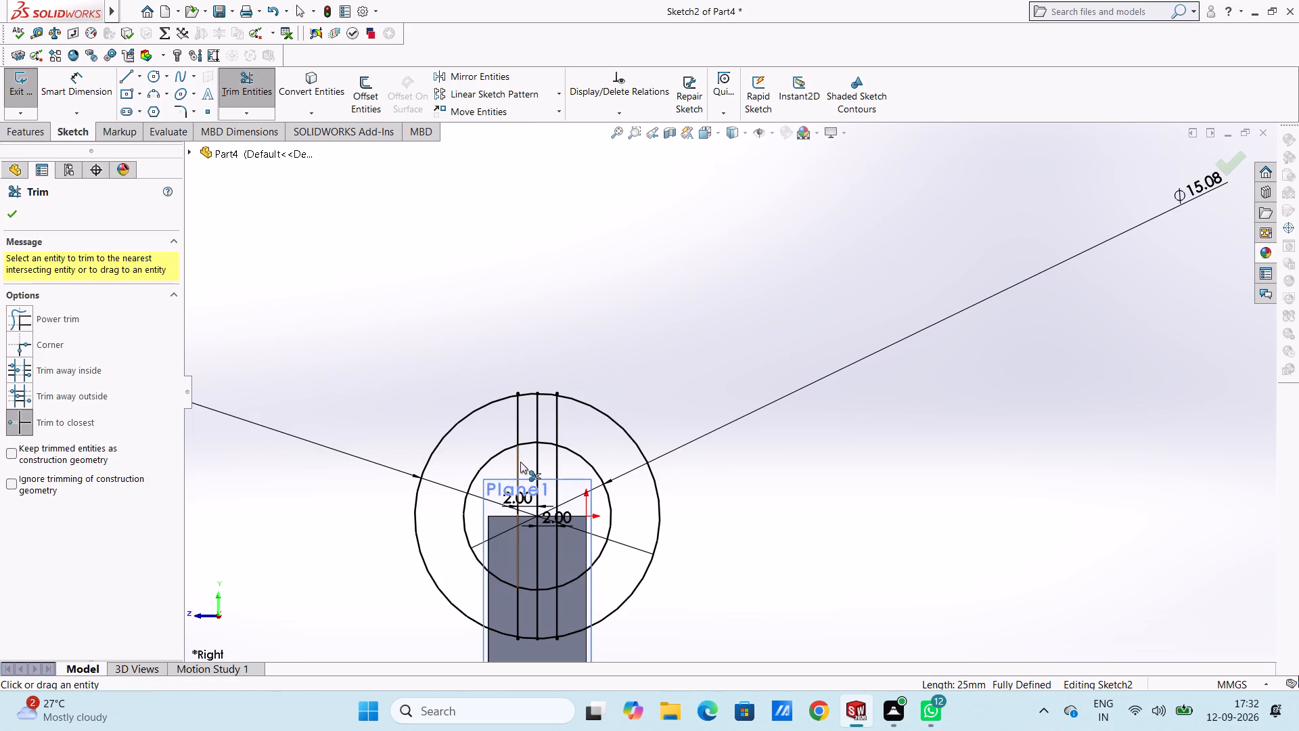
pyautogui.click(520, 462)
pyautogui.click(557, 466)
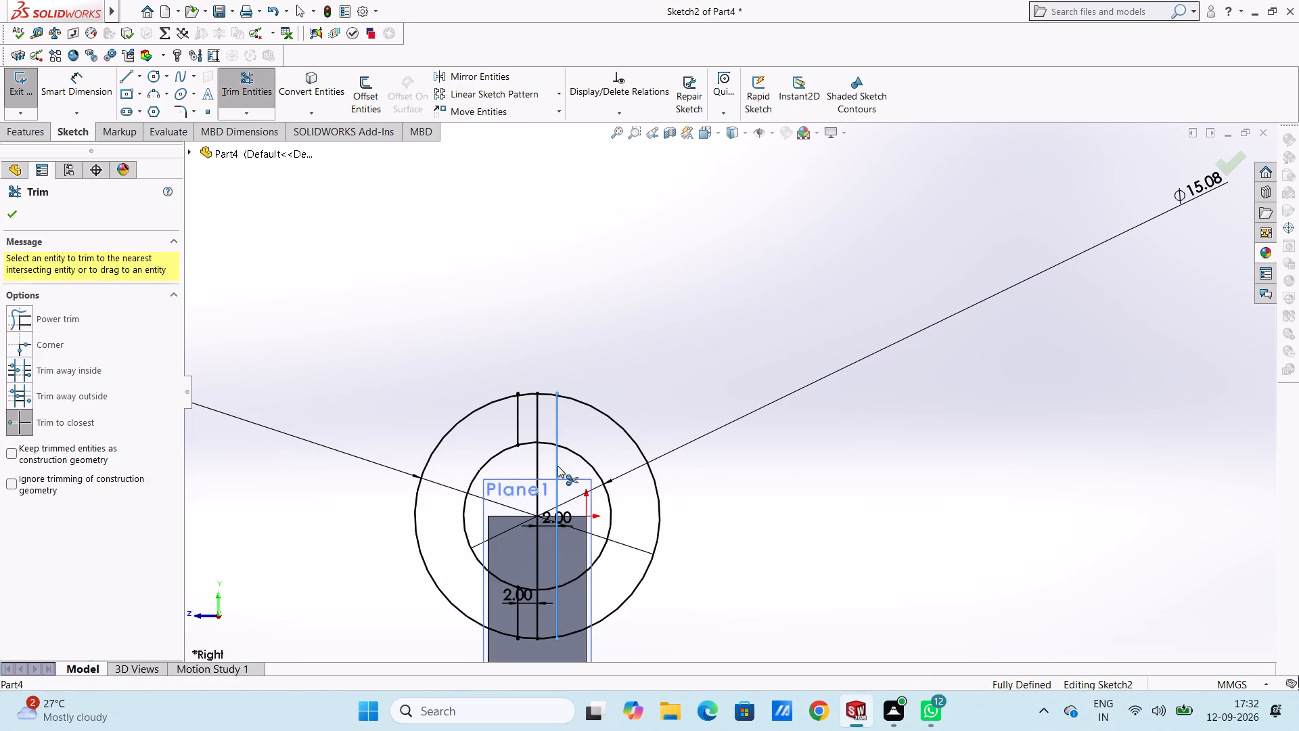
pyautogui.click(533, 462)
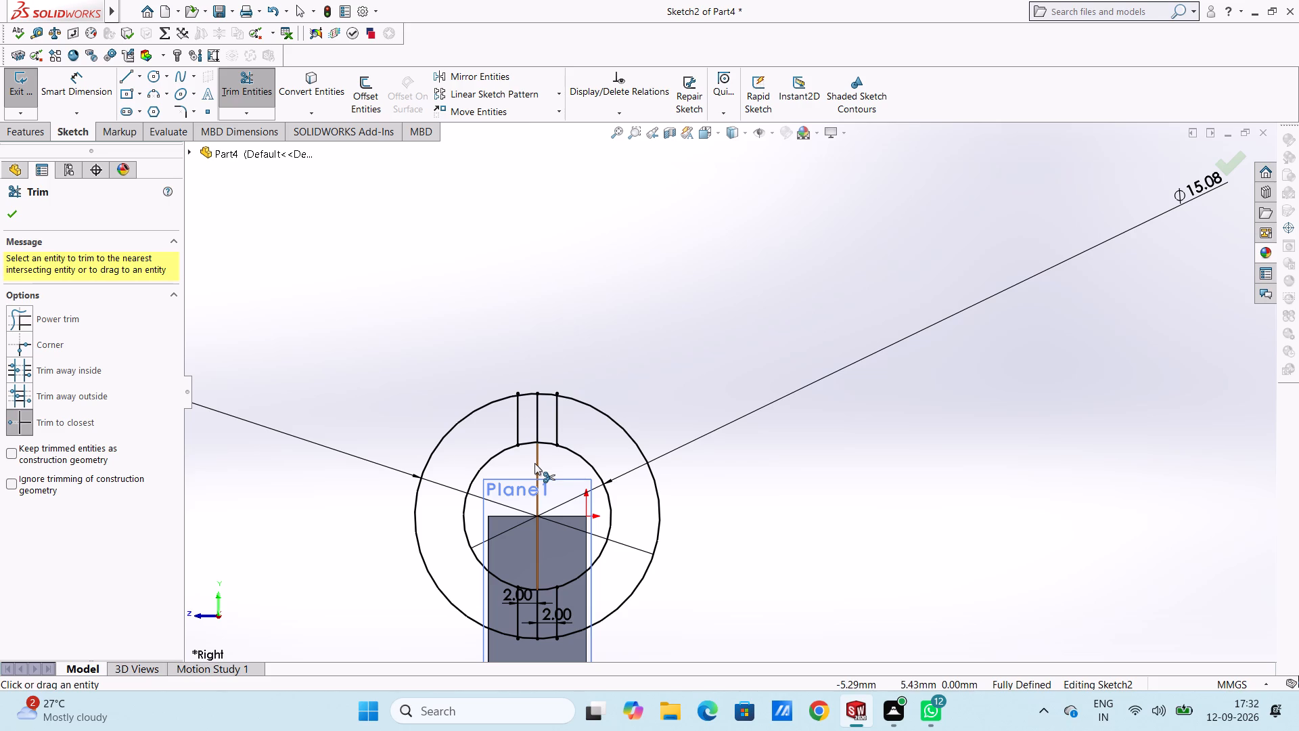
pyautogui.click(536, 464)
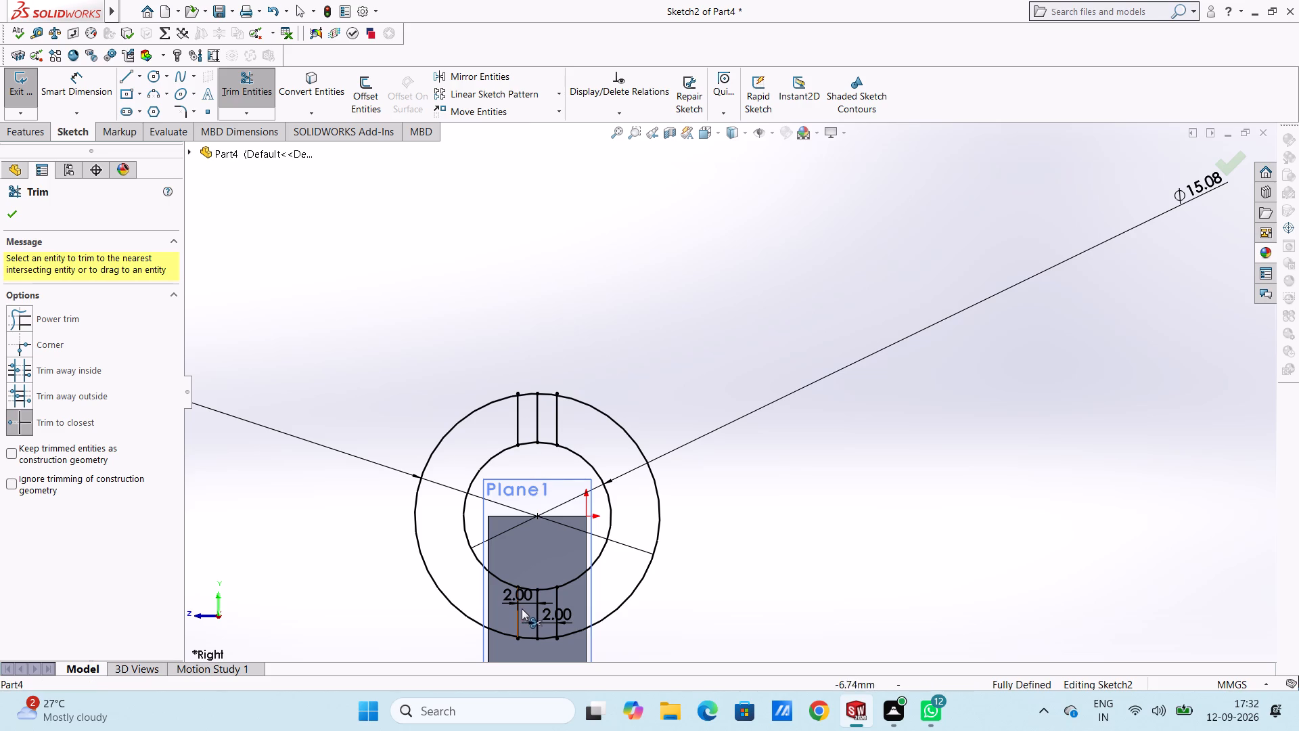
pyautogui.click(522, 609)
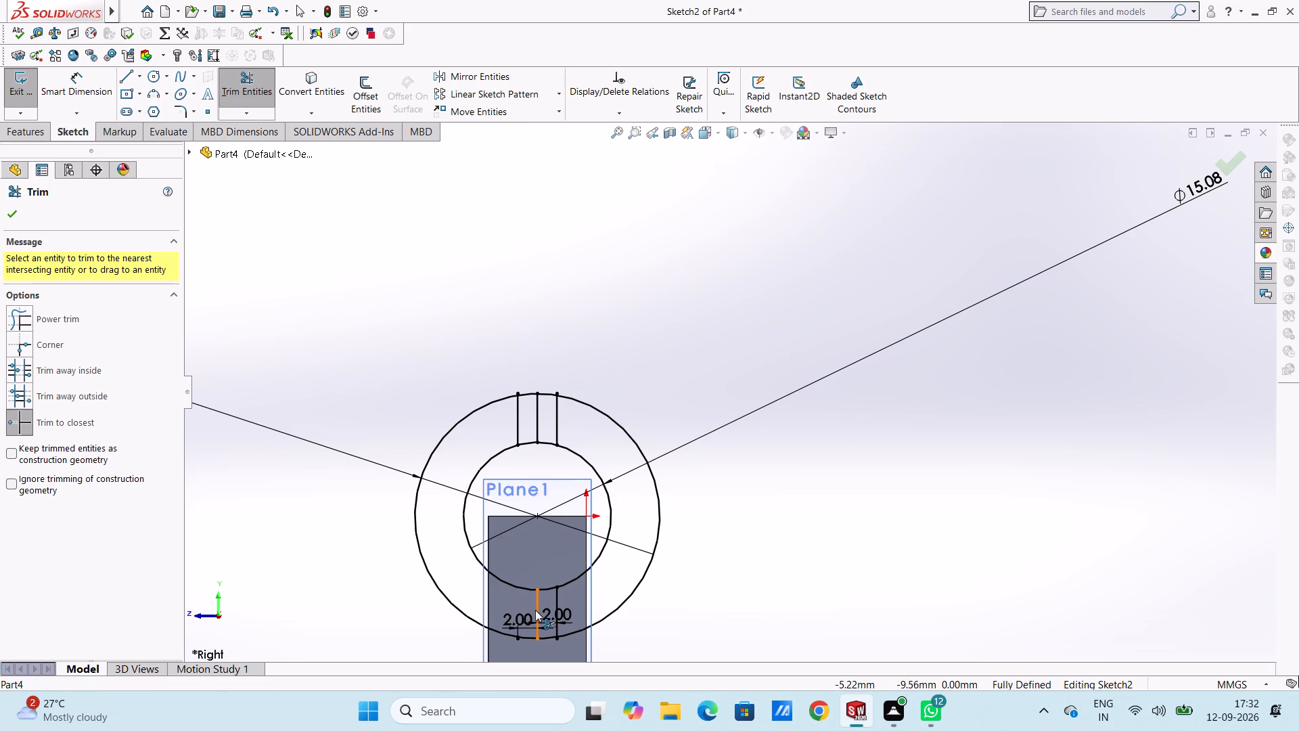
pyautogui.click(535, 610)
pyautogui.click(557, 610)
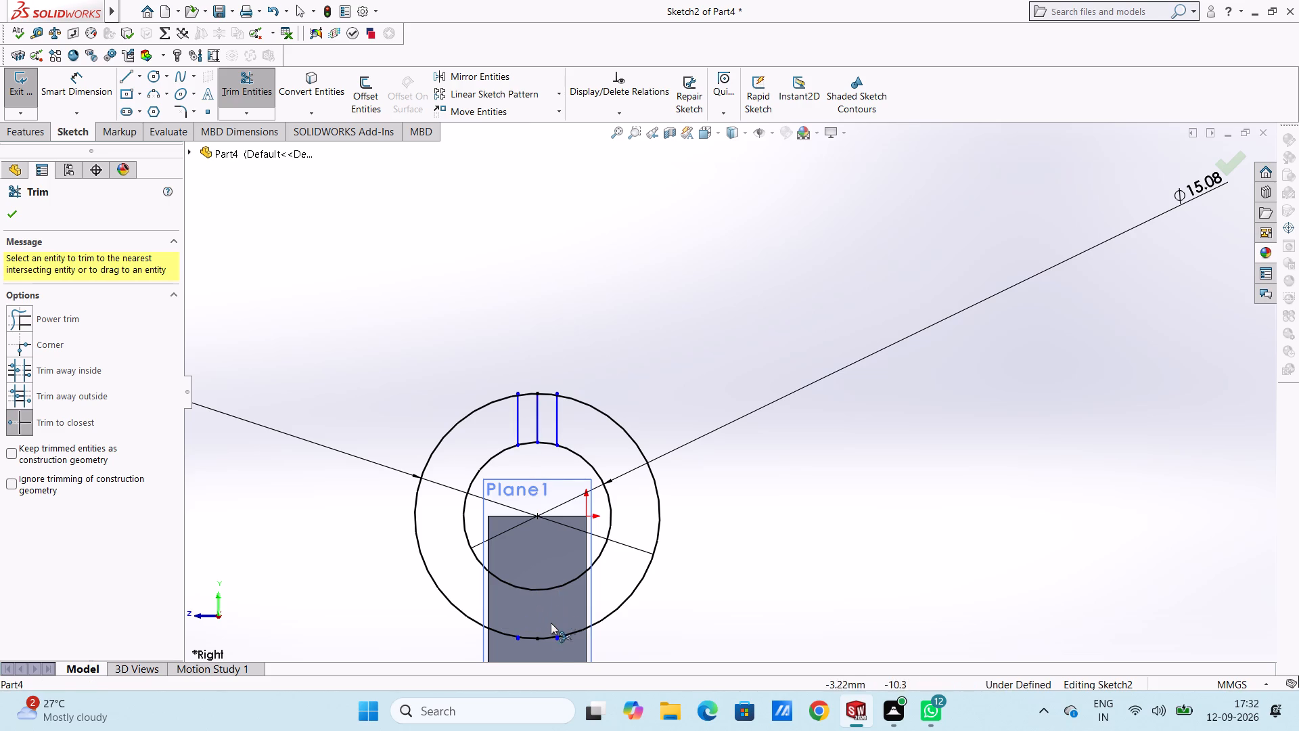
# Trim the short ends of the two offset lines that extend past the outer circle at its bottom and top.
pyautogui.keyDown('ctrl'); pyautogui.scroll(-6, 542, 650); pyautogui.keyUp('ctrl')
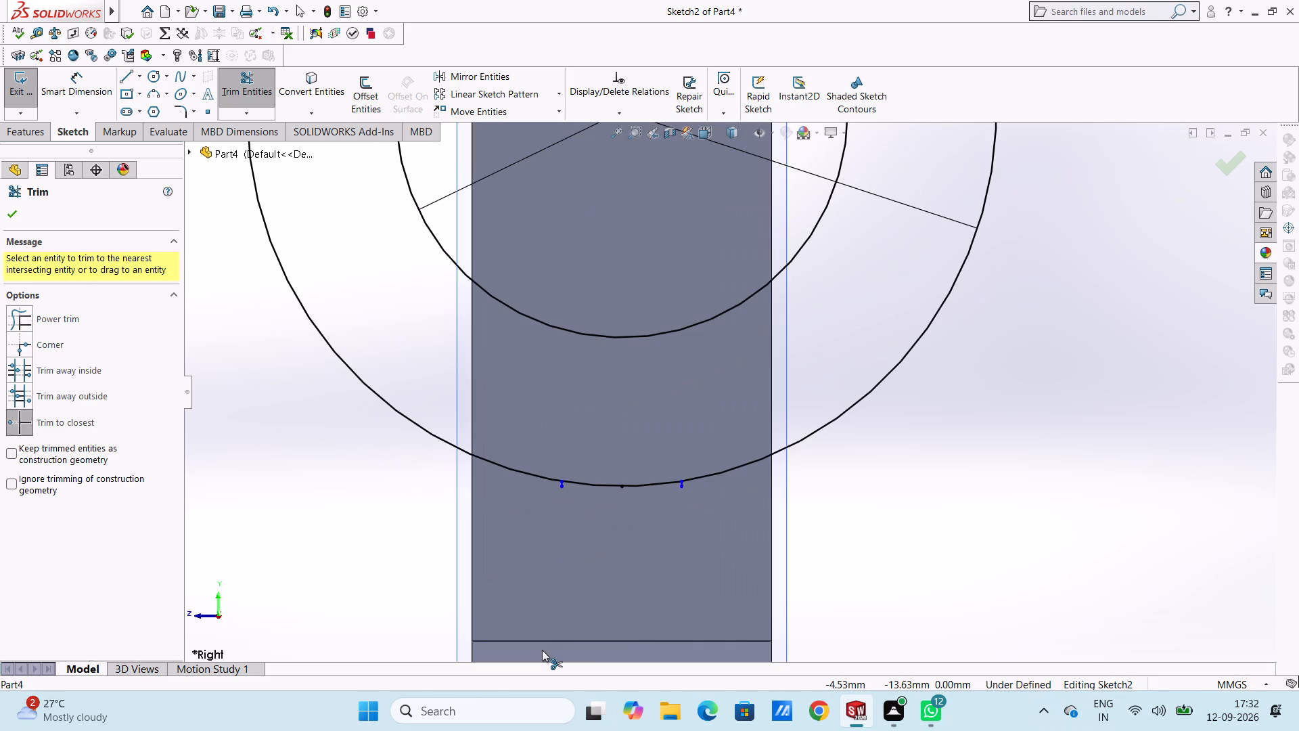
pyautogui.keyDown('ctrl'); pyautogui.scroll(-4, 690, 524); pyautogui.keyUp('ctrl')
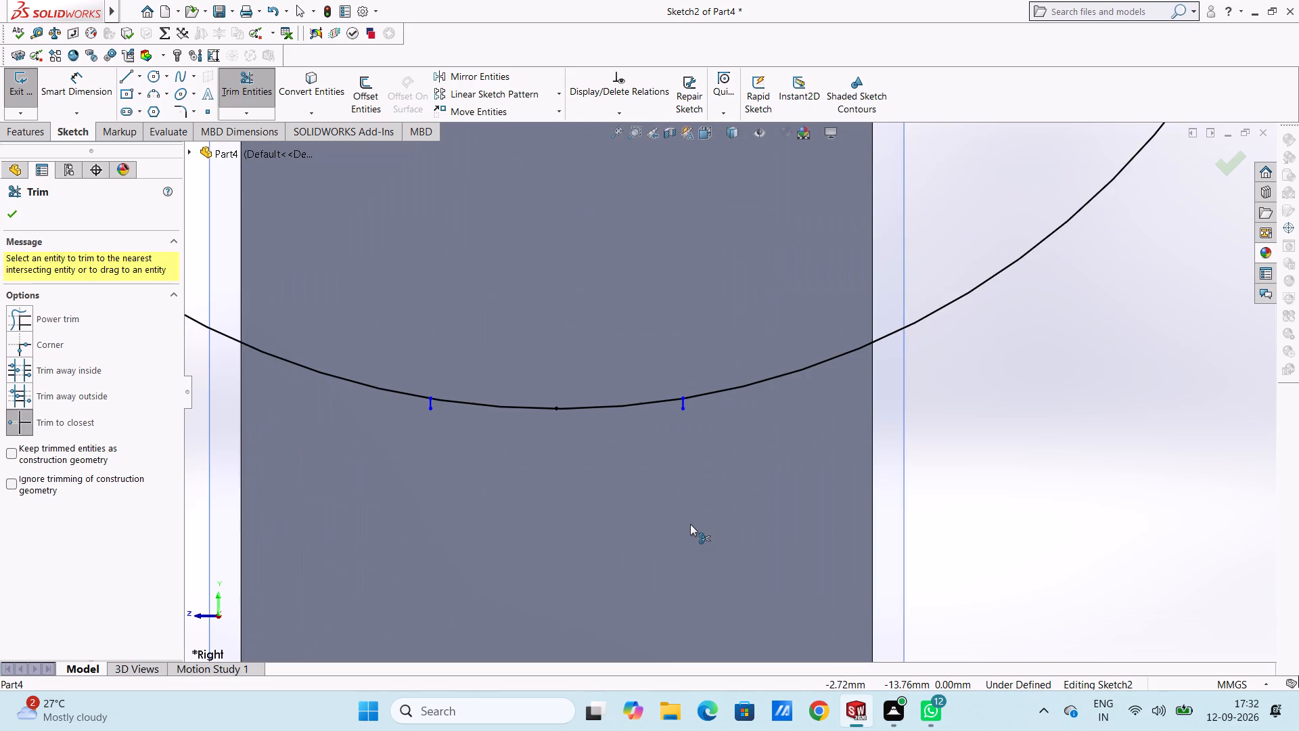
pyautogui.click(432, 406)
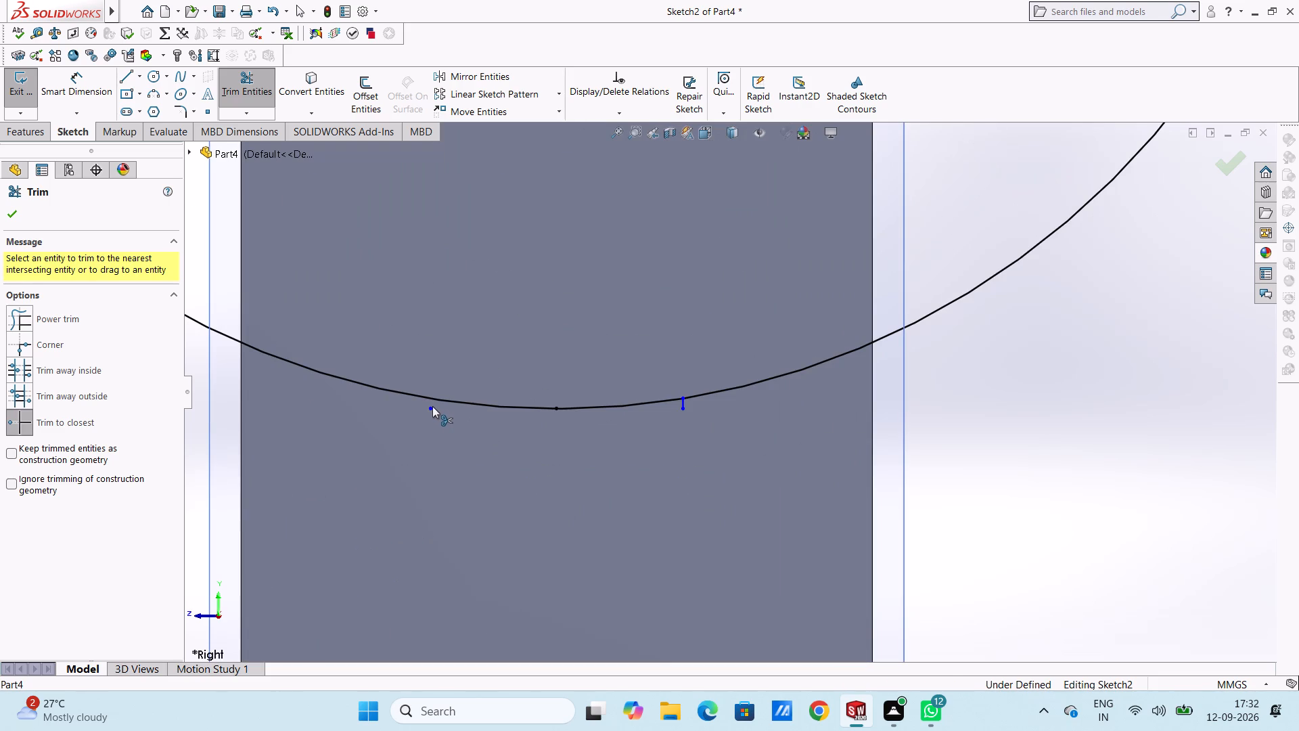
pyautogui.click(683, 405)
pyautogui.keyDown('ctrl'); pyautogui.scroll(9, 683, 405); pyautogui.keyUp('ctrl')
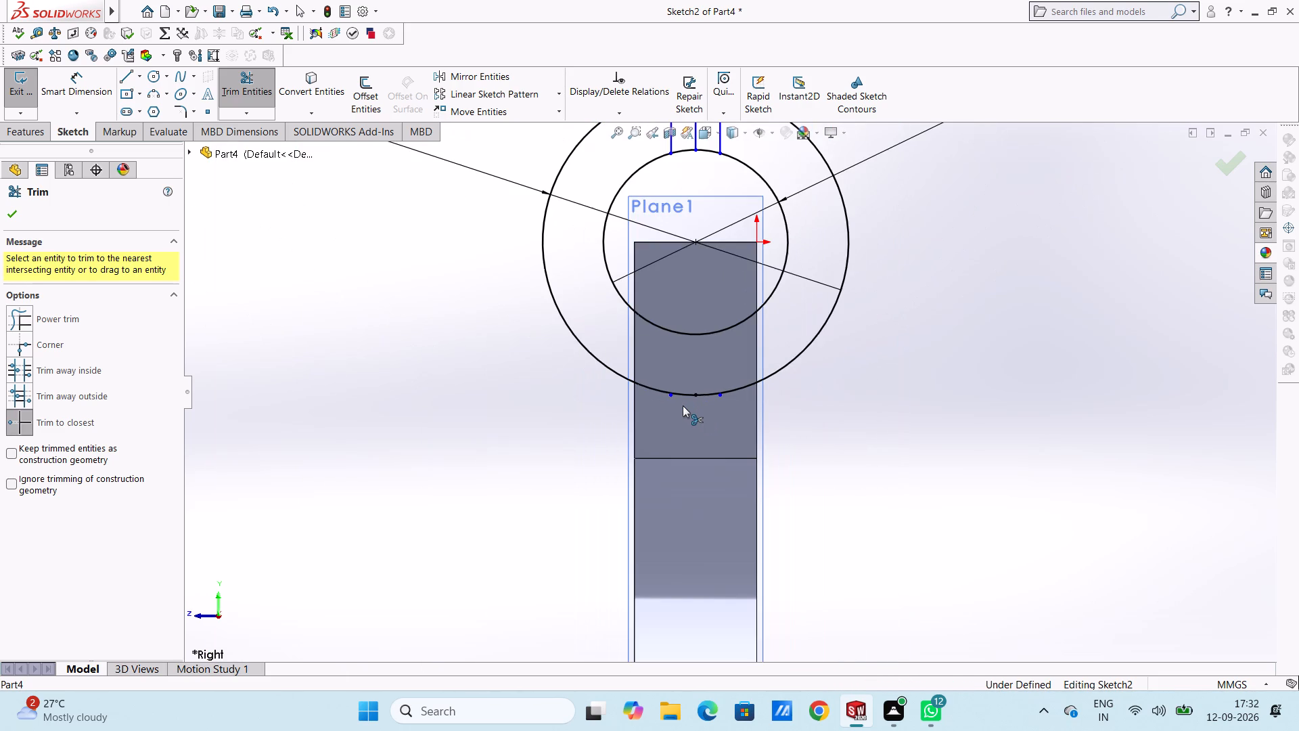
pyautogui.keyDown('ctrl'); pyautogui.scroll(4, 683, 405); pyautogui.keyUp('ctrl')
pyautogui.keyDown('ctrl'); pyautogui.scroll(-4, 771, 216); pyautogui.keyUp('ctrl')
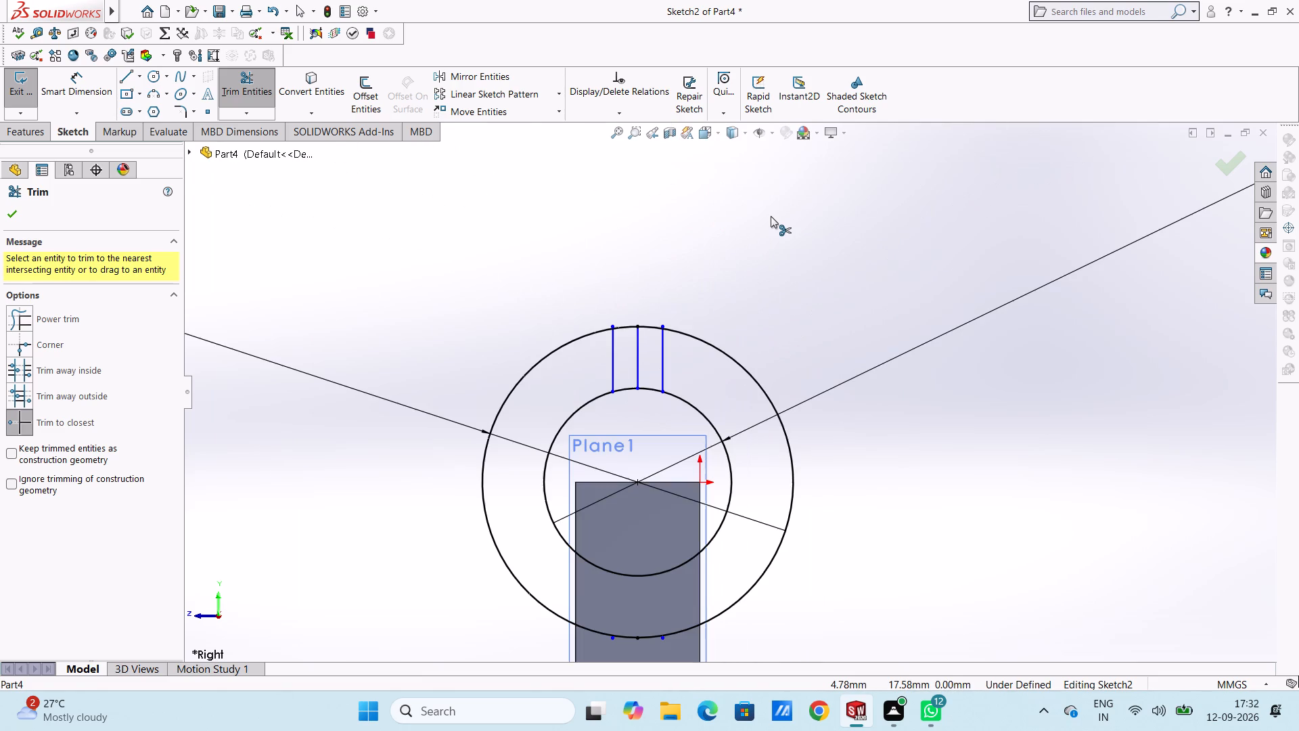
pyautogui.keyDown('ctrl'); pyautogui.scroll(-3, 702, 369); pyautogui.keyUp('ctrl')
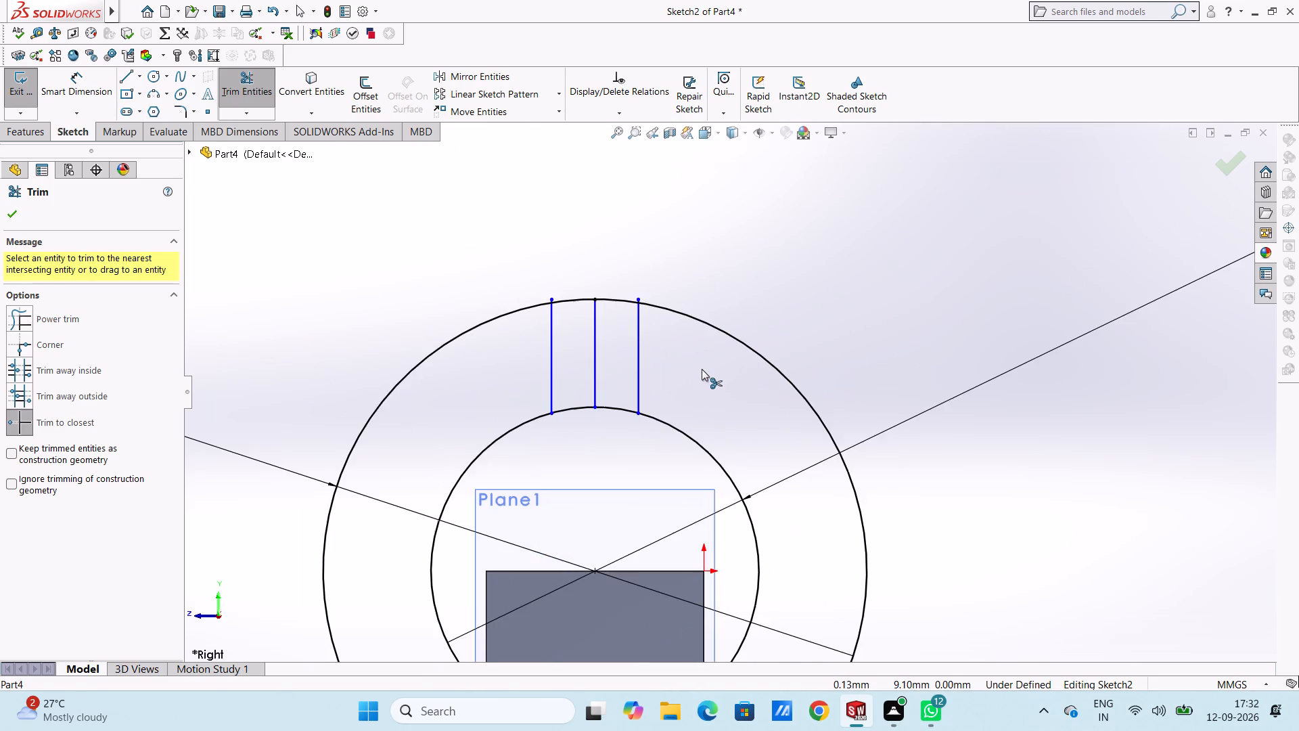
pyautogui.keyDown('ctrl'); pyautogui.scroll(-4, 702, 369); pyautogui.keyUp('ctrl')
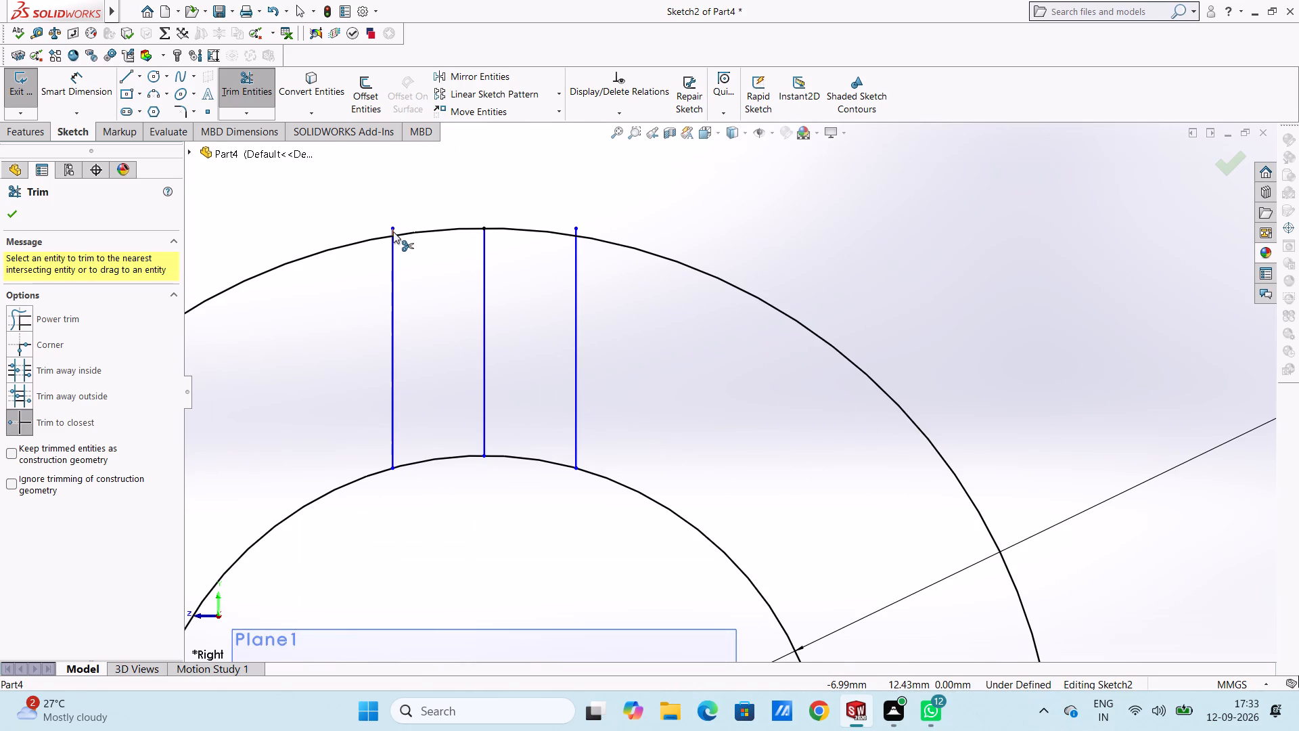
pyautogui.click(393, 231)
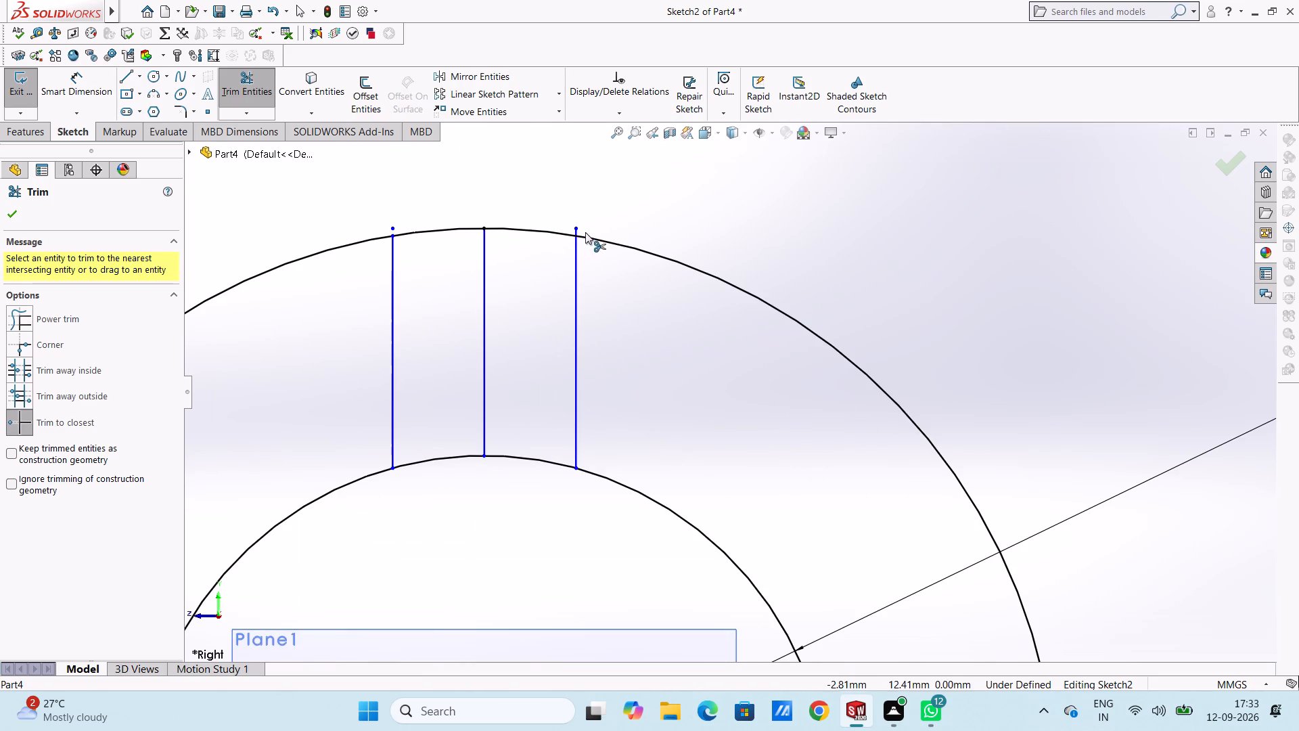
pyautogui.click(576, 231)
# Trim away the centre line and the outer and inner circle arcs between the two offset lines to open the slot.
pyautogui.click(519, 232)
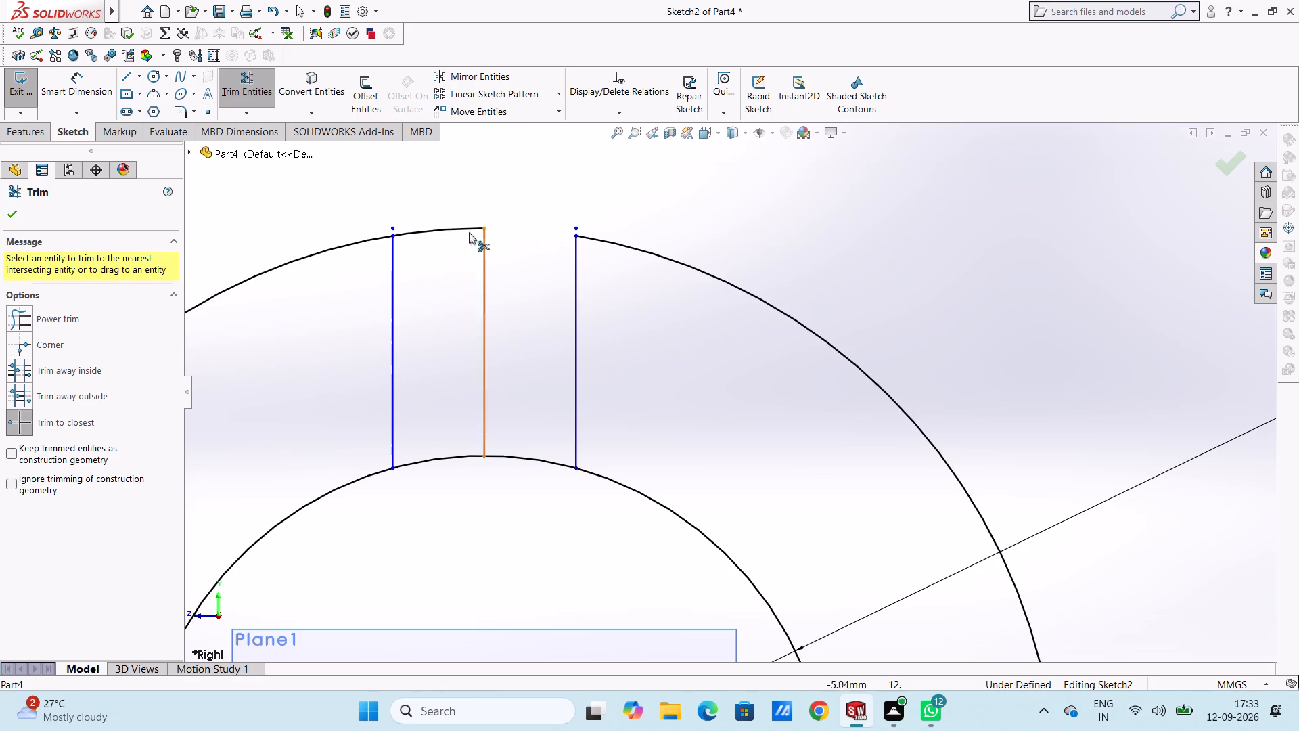
pyautogui.click(451, 225)
pyautogui.click(453, 228)
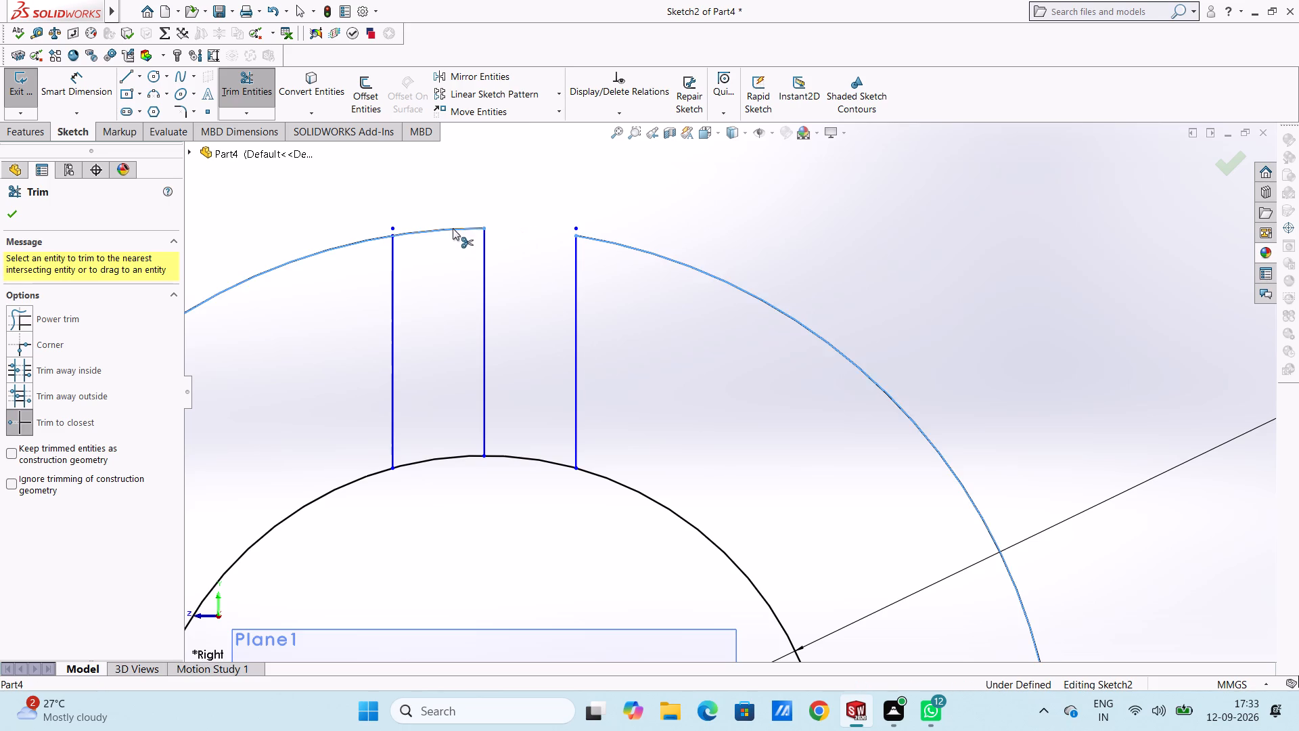
pyautogui.click(486, 254)
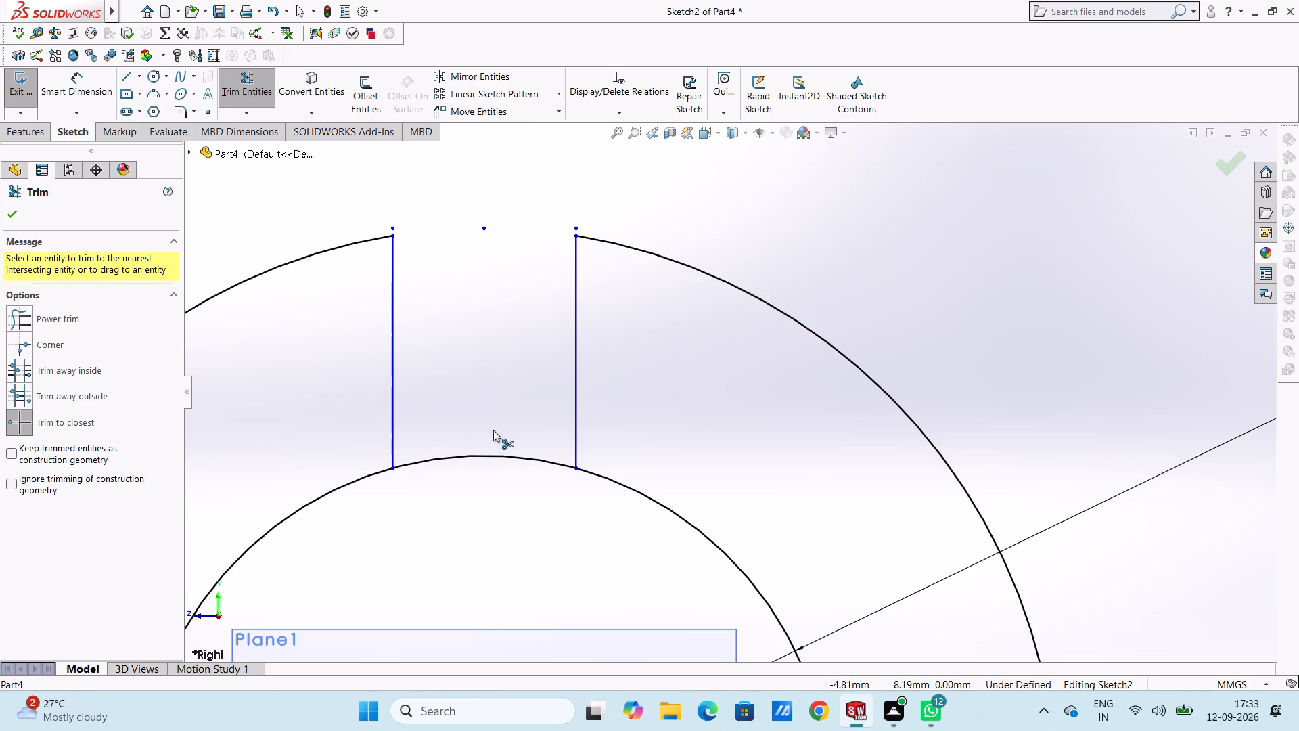
pyautogui.click(497, 450)
pyautogui.click(497, 457)
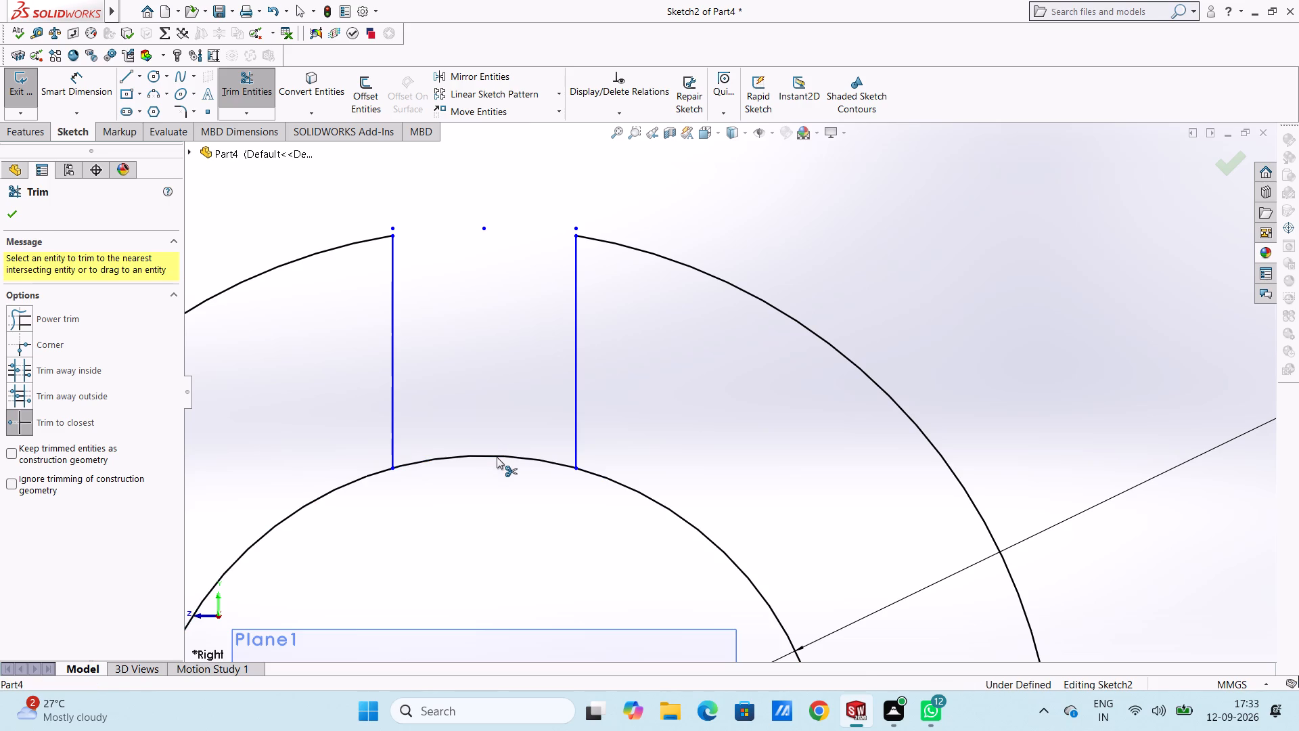
pyautogui.press('Escape')
pyautogui.press('Escape')
pyautogui.press('Escape')
# Extrude the slotted ring profile 44 mm with the Mid Plane end condition, merging it with the fork.
pyautogui.keyDown('ctrl'); pyautogui.scroll(14, 497, 457); pyautogui.keyUp('ctrl')
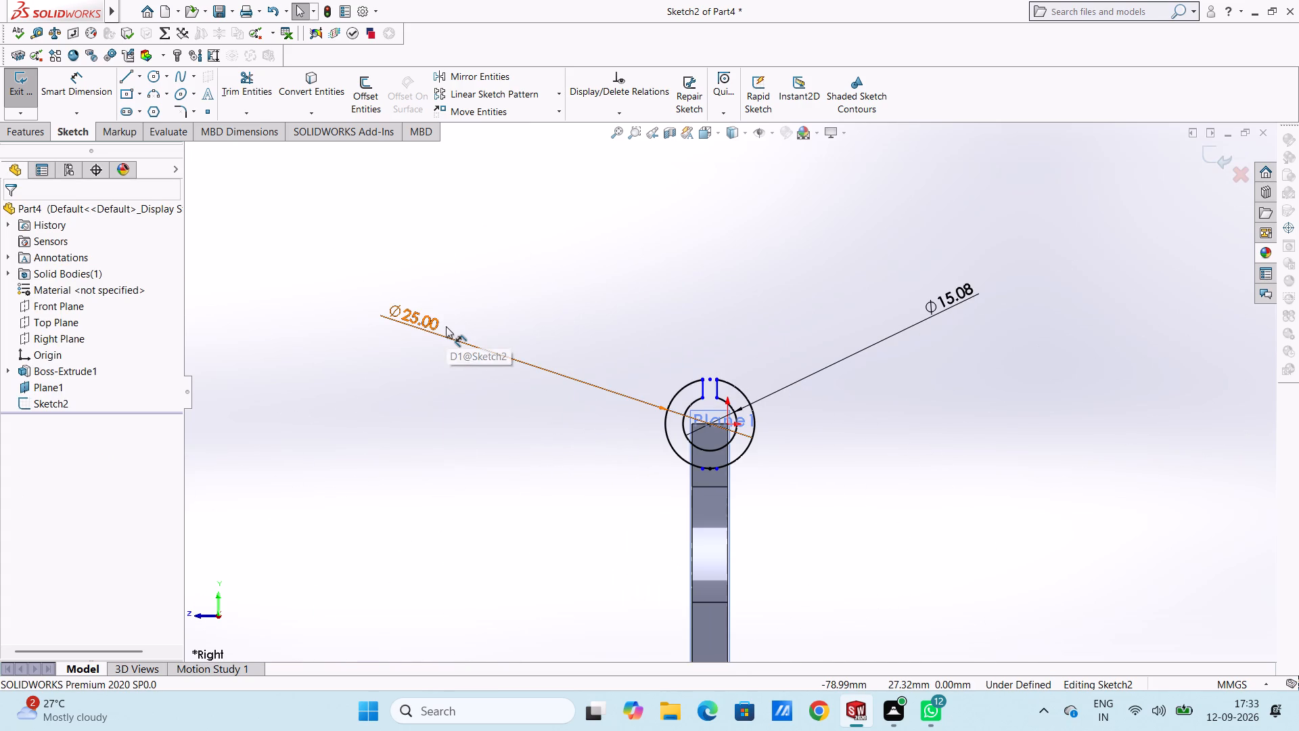
pyautogui.hotkey('ctrl', '7')
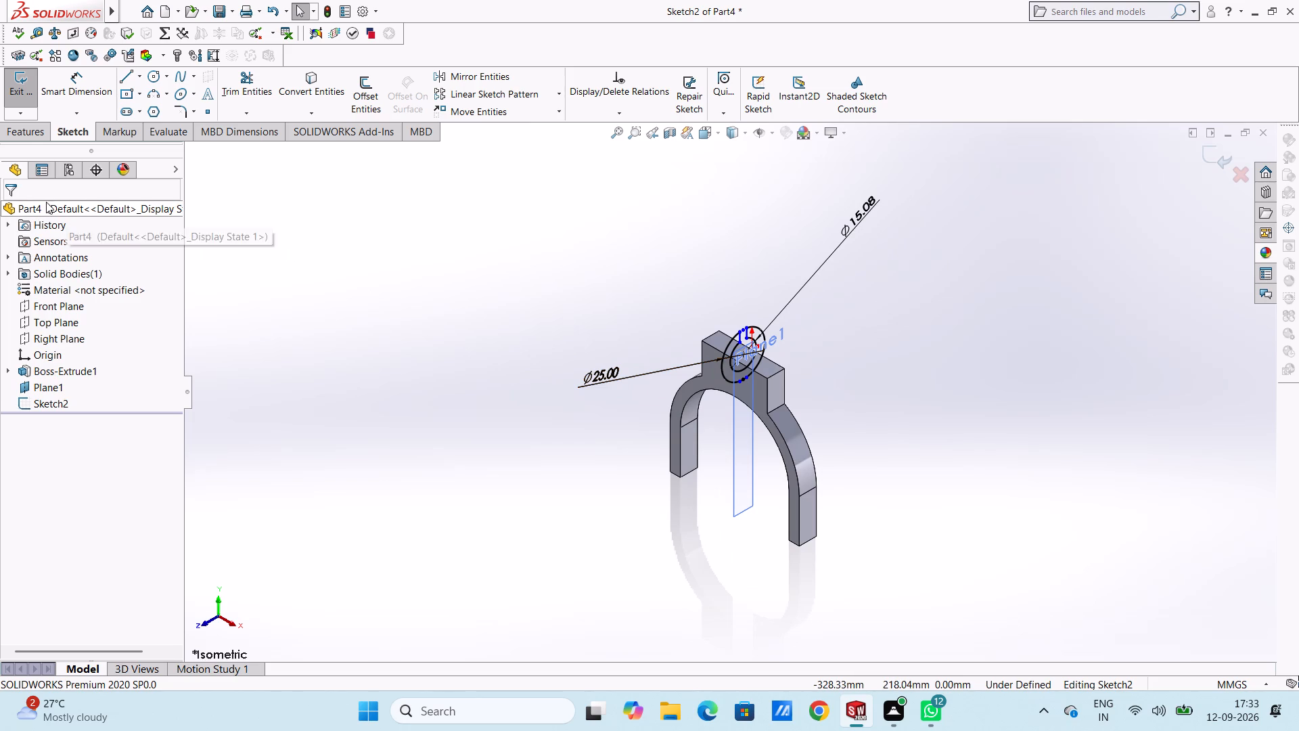
pyautogui.click(40, 131)
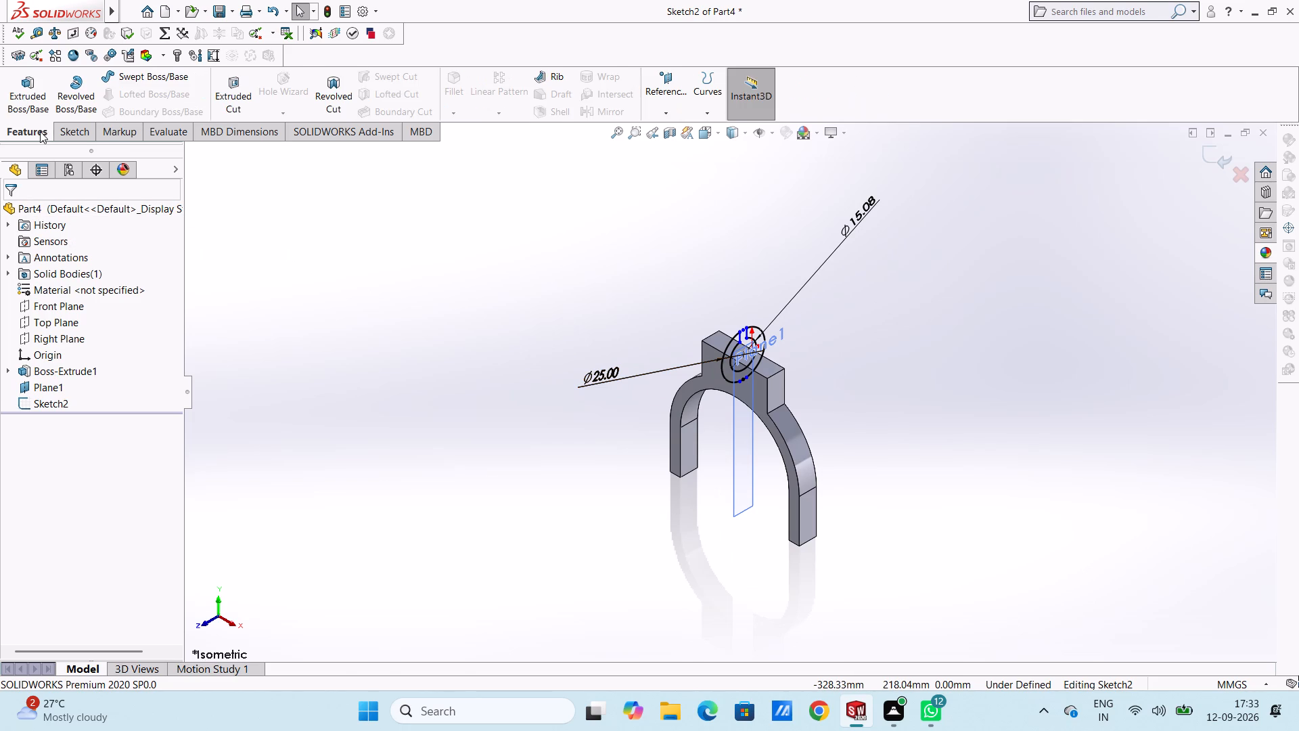
pyautogui.click(28, 93)
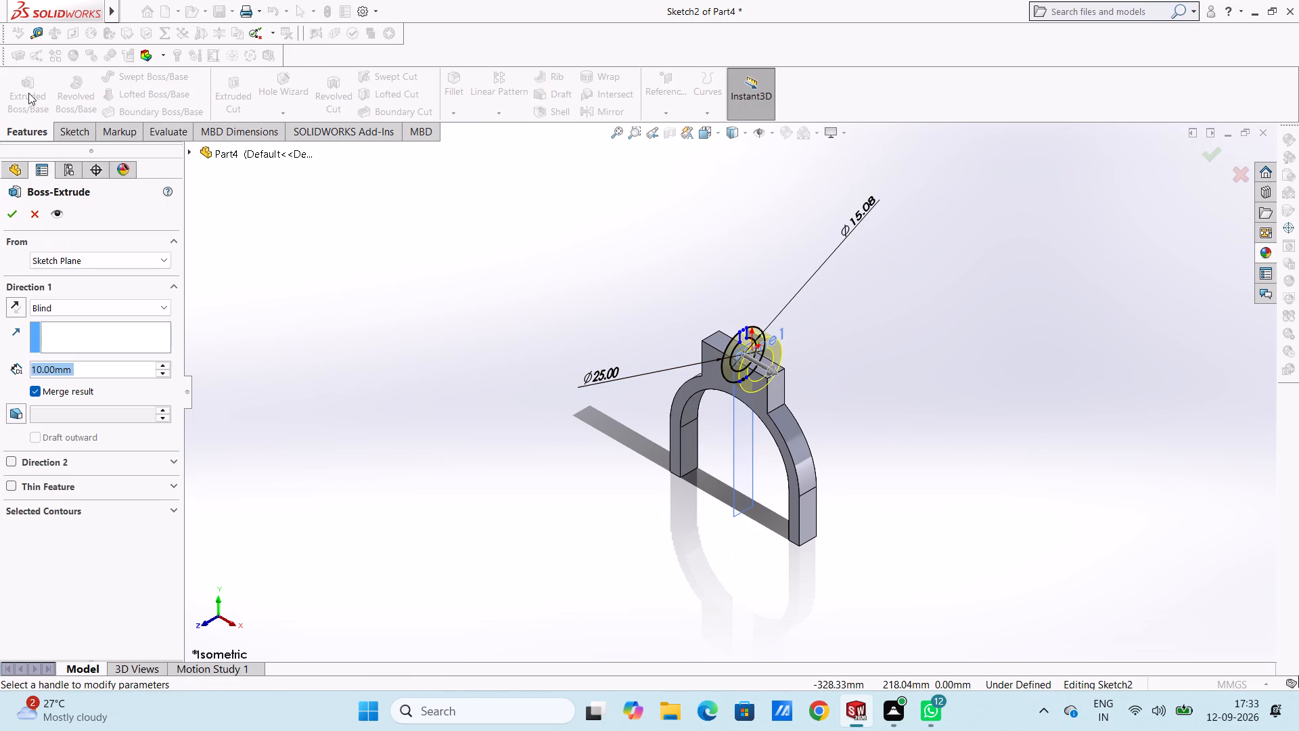
pyautogui.click(169, 307)
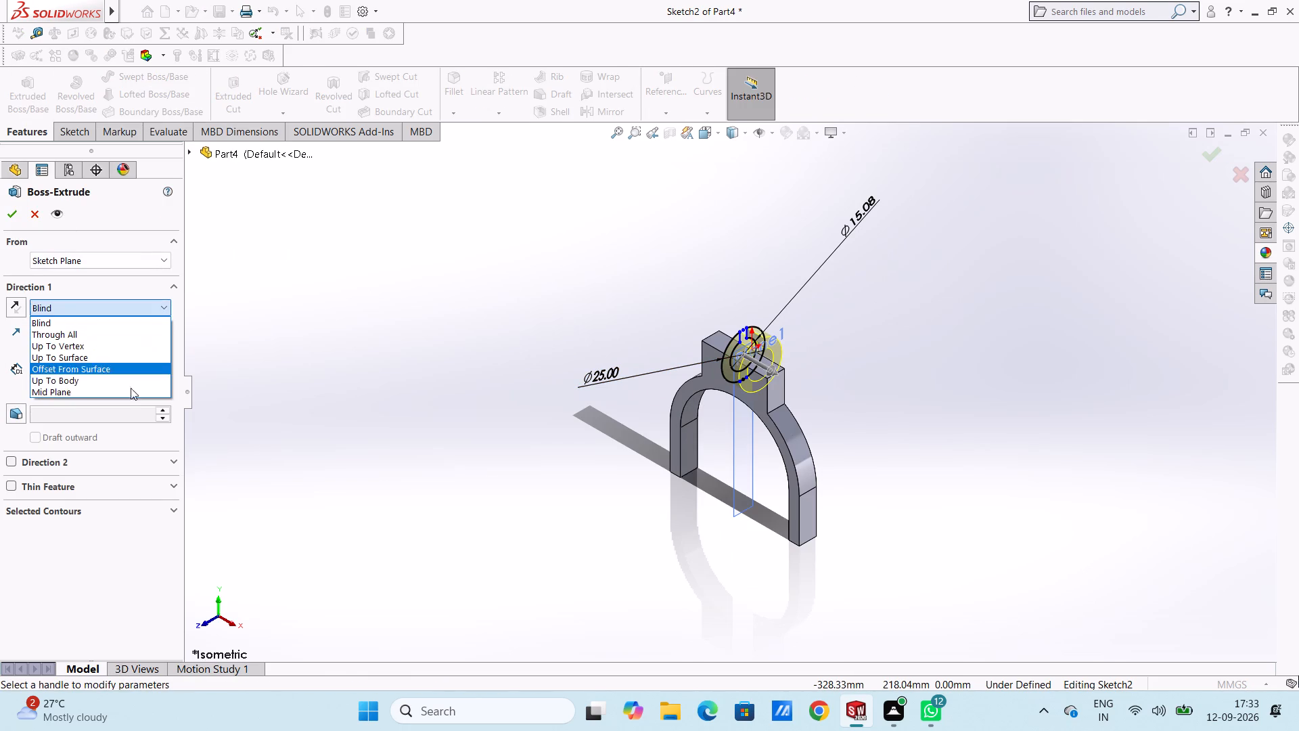
pyautogui.click(124, 395)
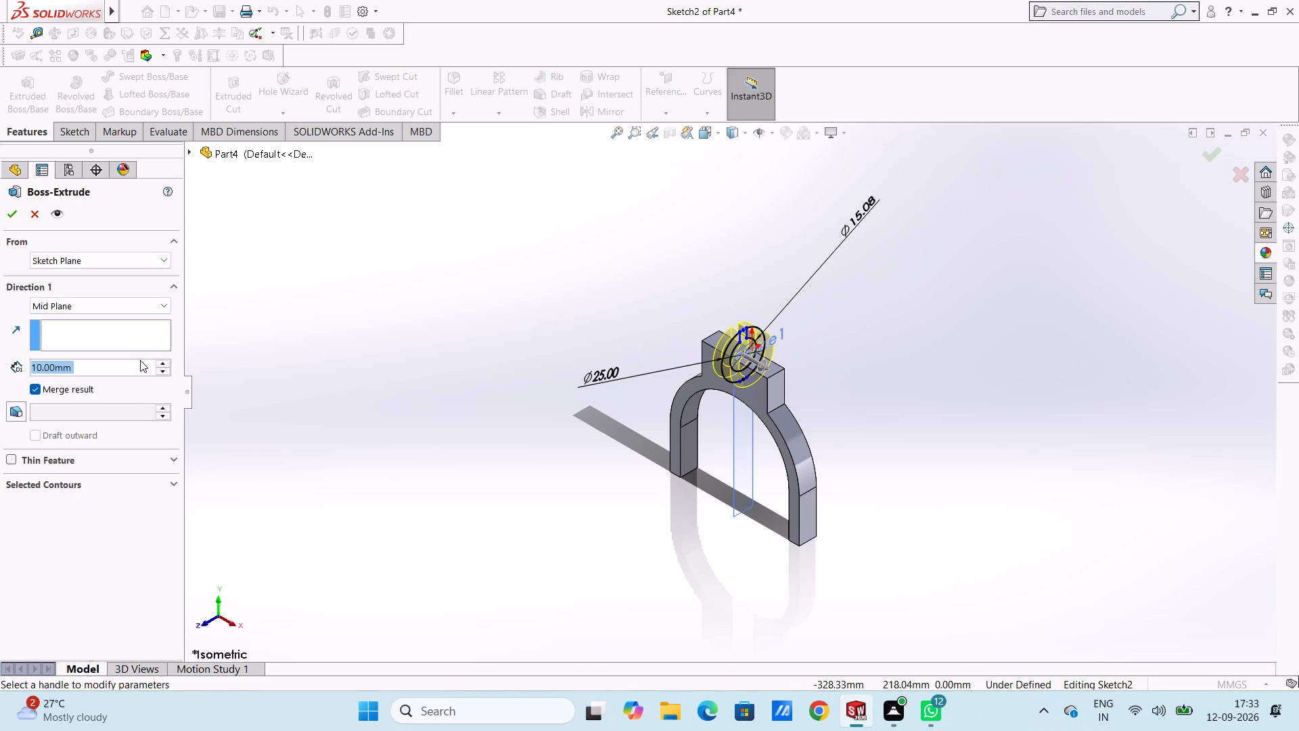
pyautogui.write('44')
pyautogui.press('Return')
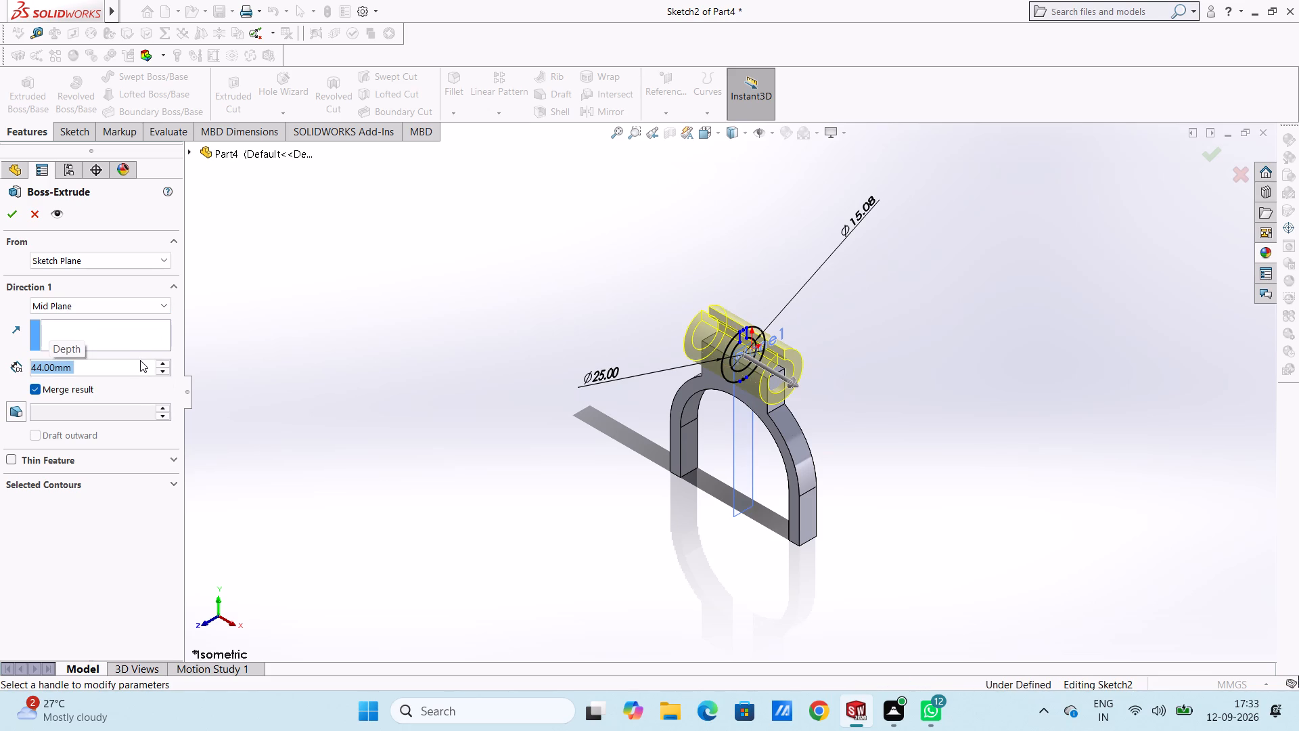
pyautogui.click(11, 219)
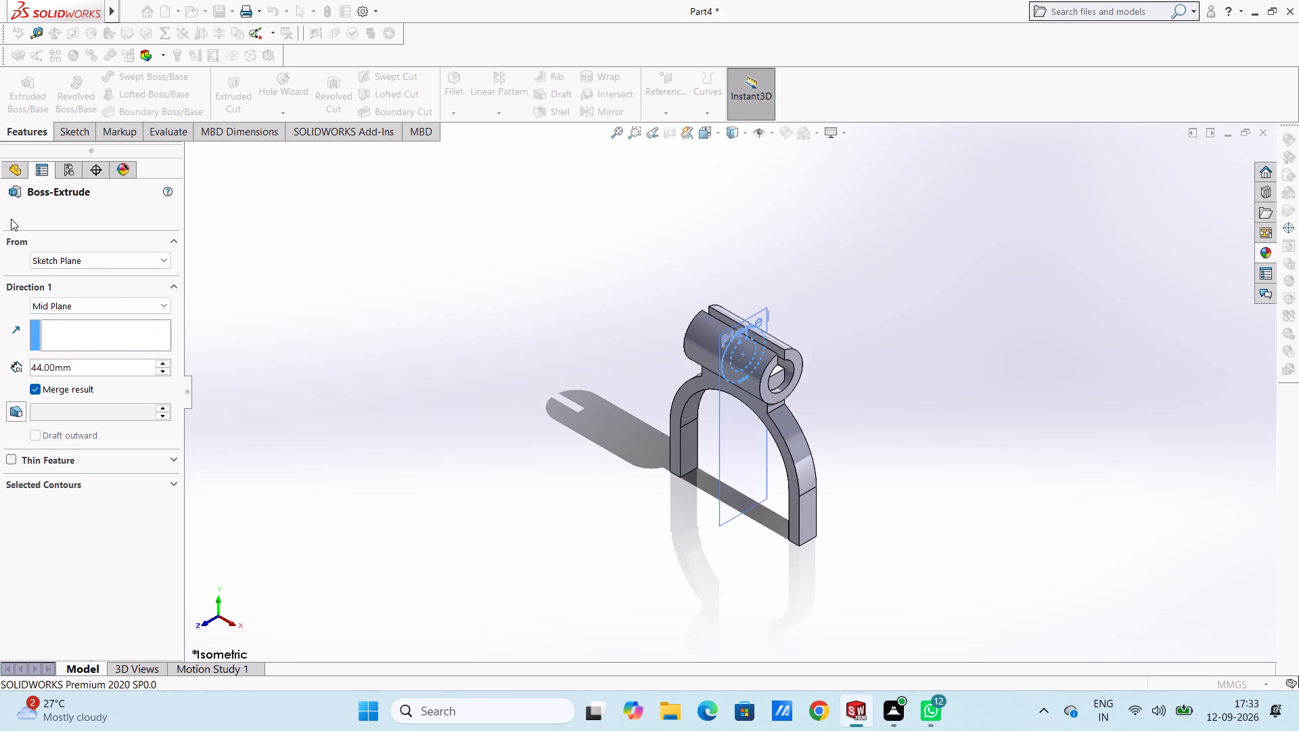
pyautogui.click(461, 363)
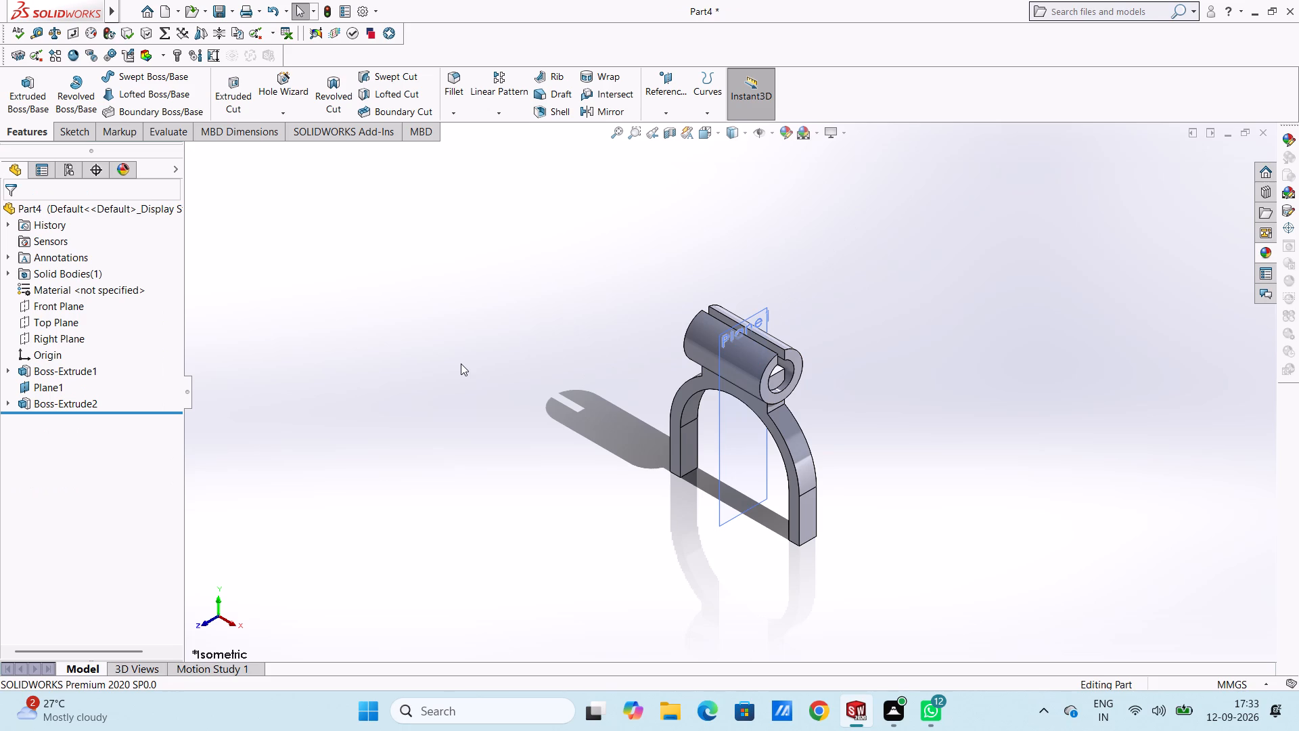
# Hide the reference plane Plane1.
pyautogui.click(55, 386)
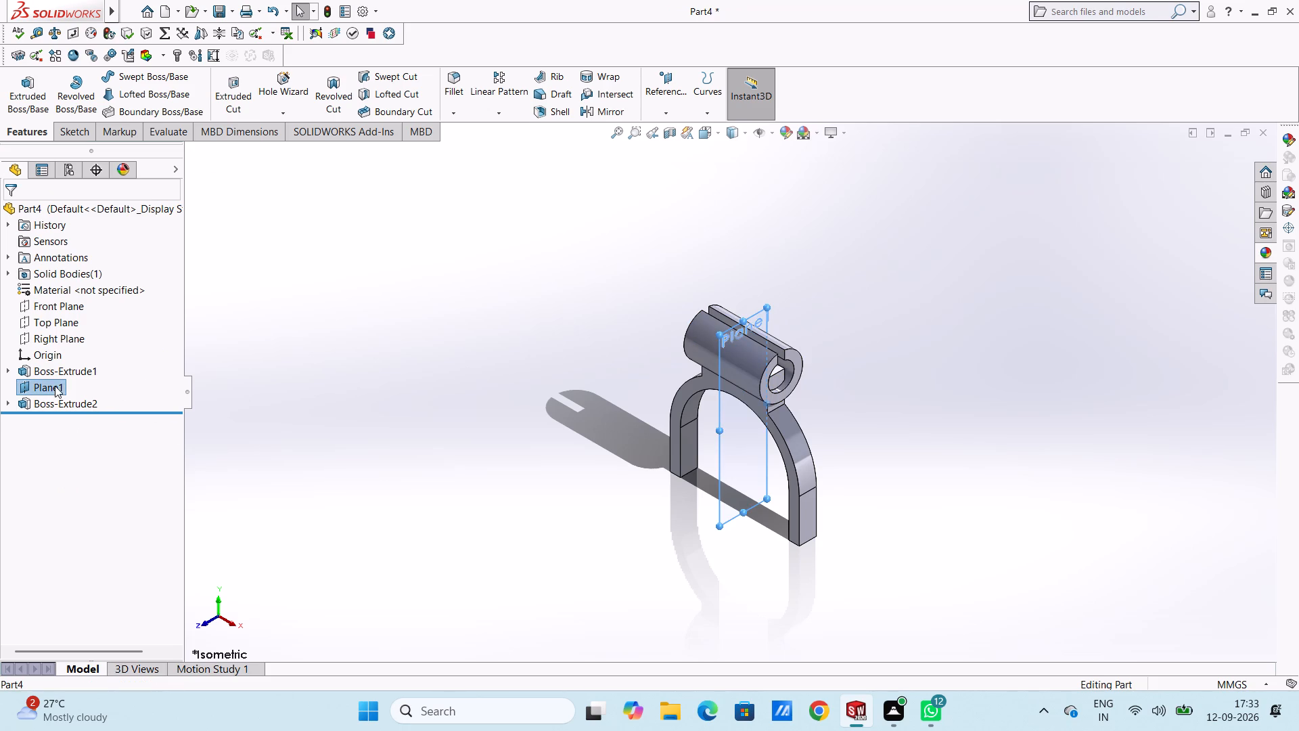
pyautogui.click(90, 366)
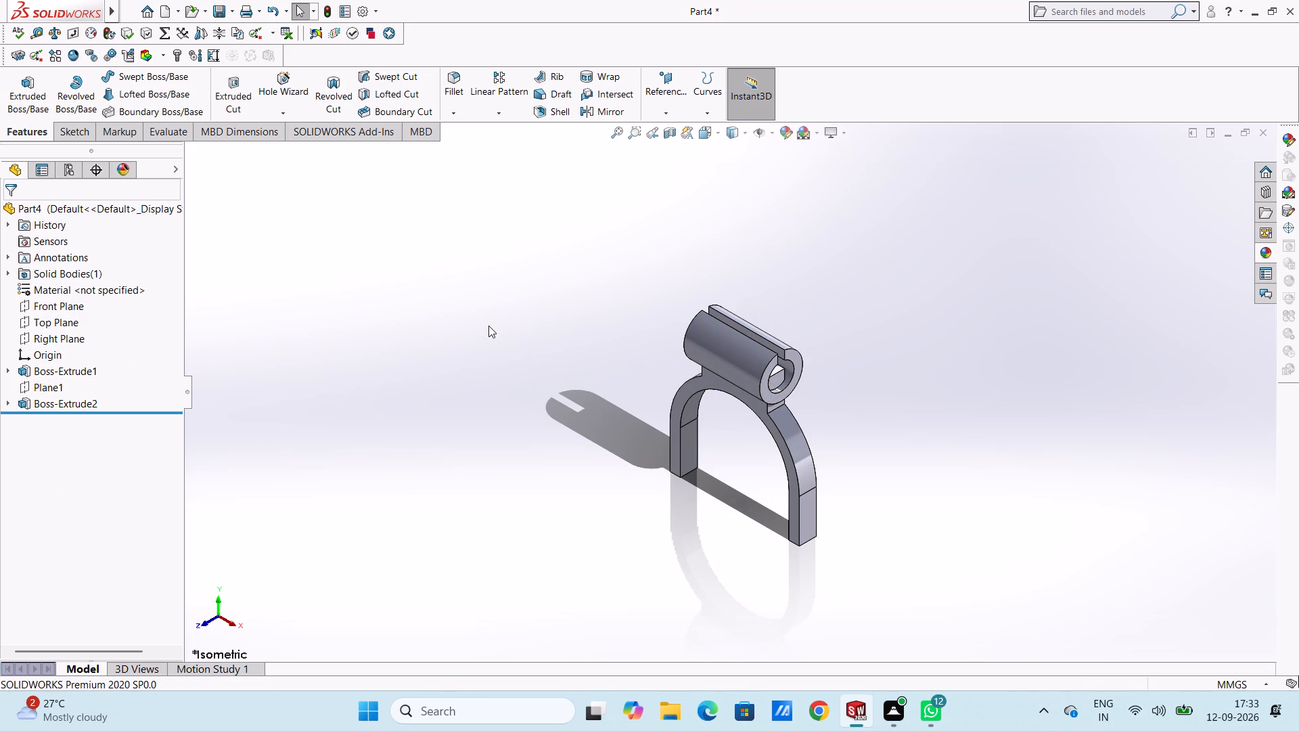
pyautogui.click(488, 326)
# Sketch a circle of 7.54 mm radius on the neck's end face, concentric with the ring and matching its bore.
pyautogui.hotkey('ctrl', '1')
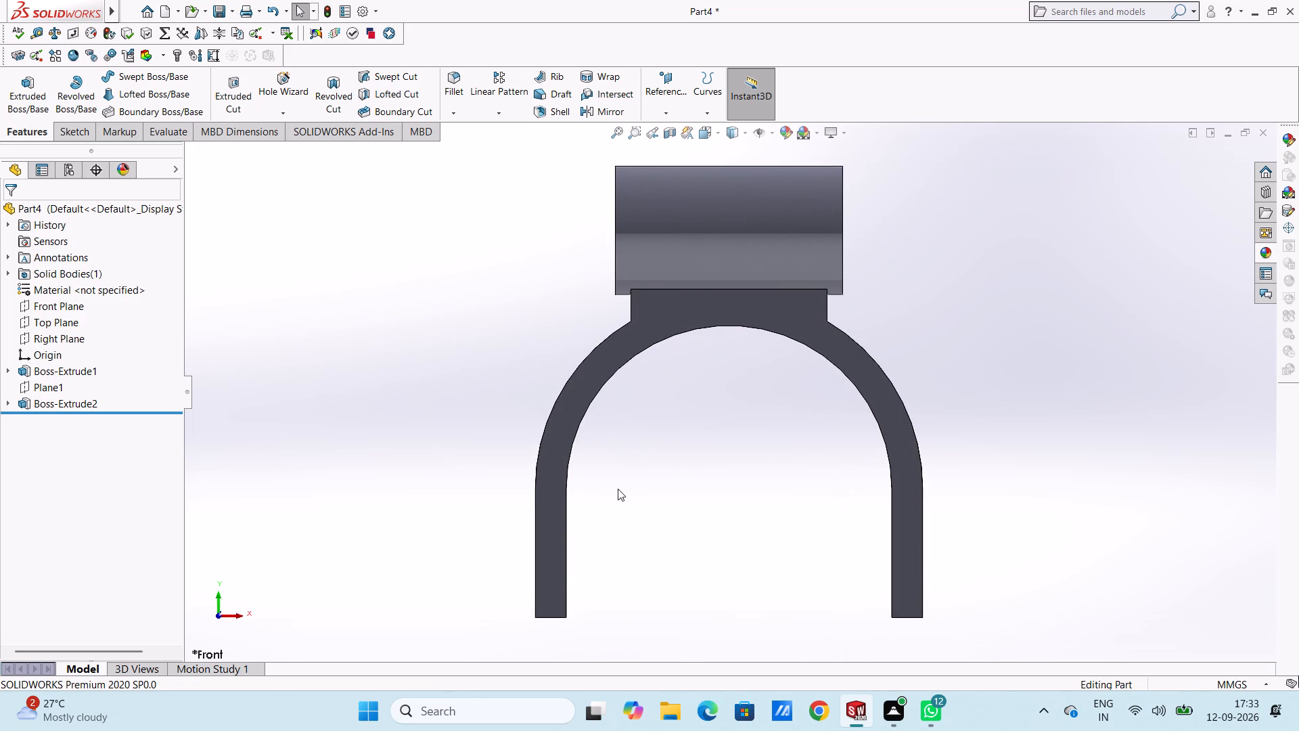
pyautogui.hotkey('ctrl', '4')
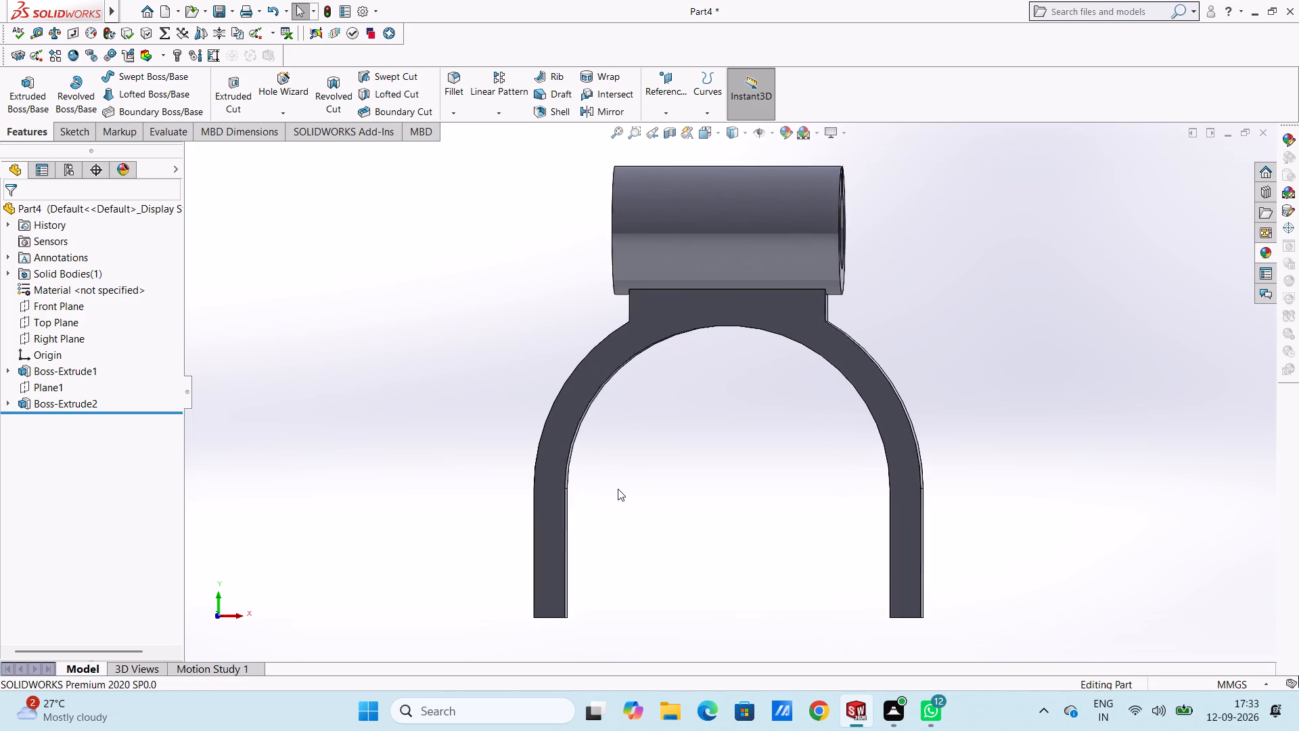
pyautogui.keyDown('ctrl'); pyautogui.scroll(3, 618, 489); pyautogui.keyUp('ctrl')
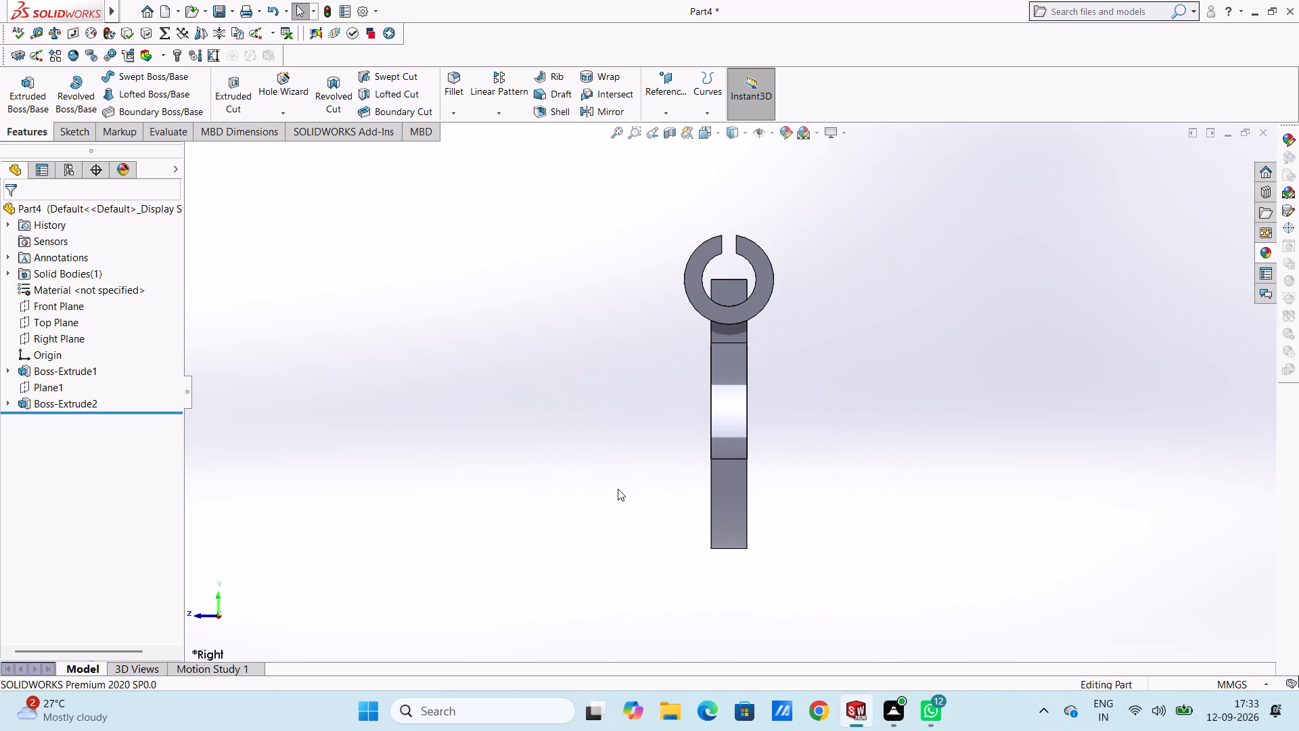
pyautogui.click(736, 301)
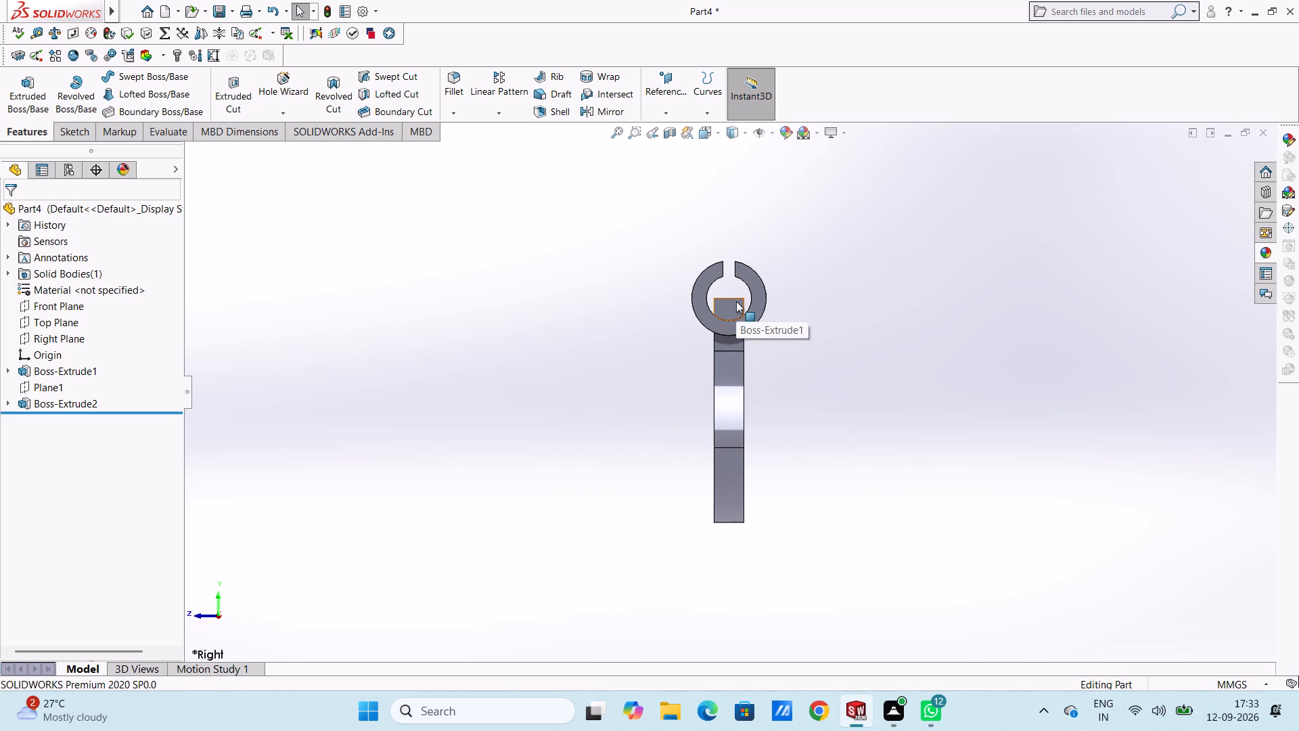
pyautogui.click(802, 260)
pyautogui.click(524, 324)
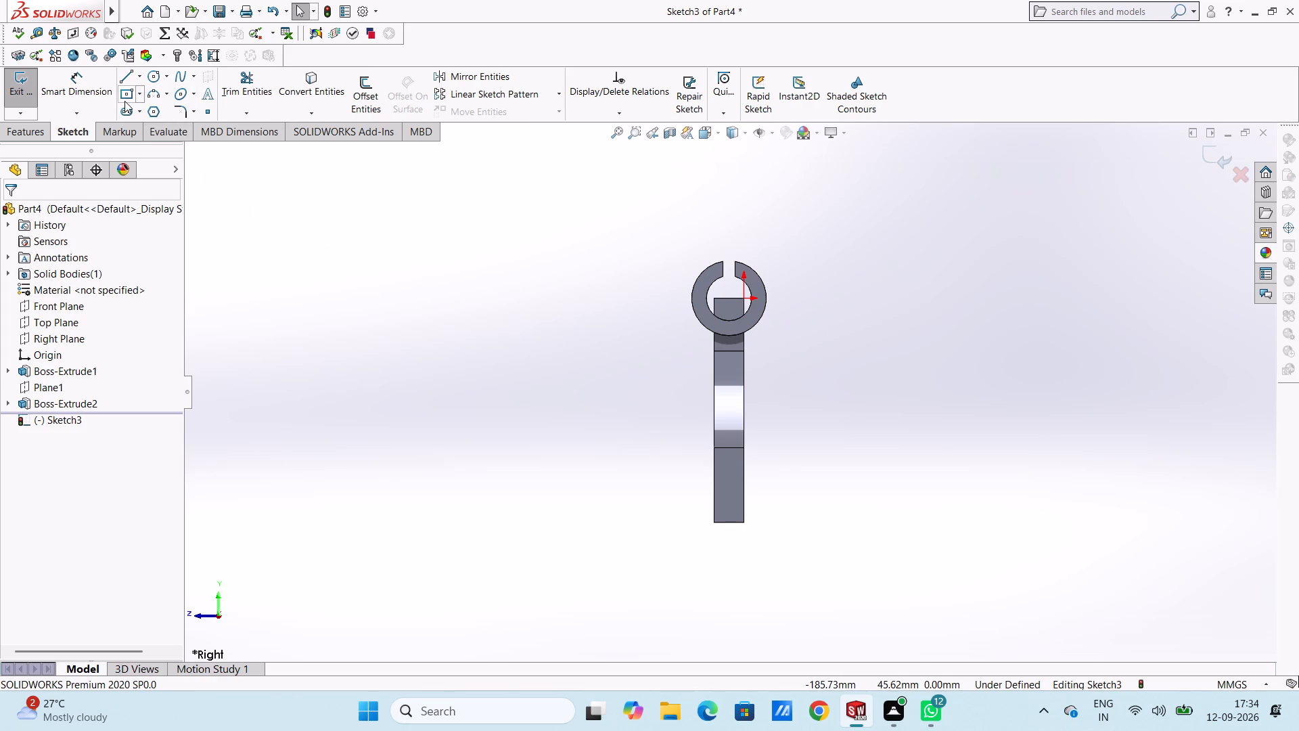
pyautogui.click(155, 80)
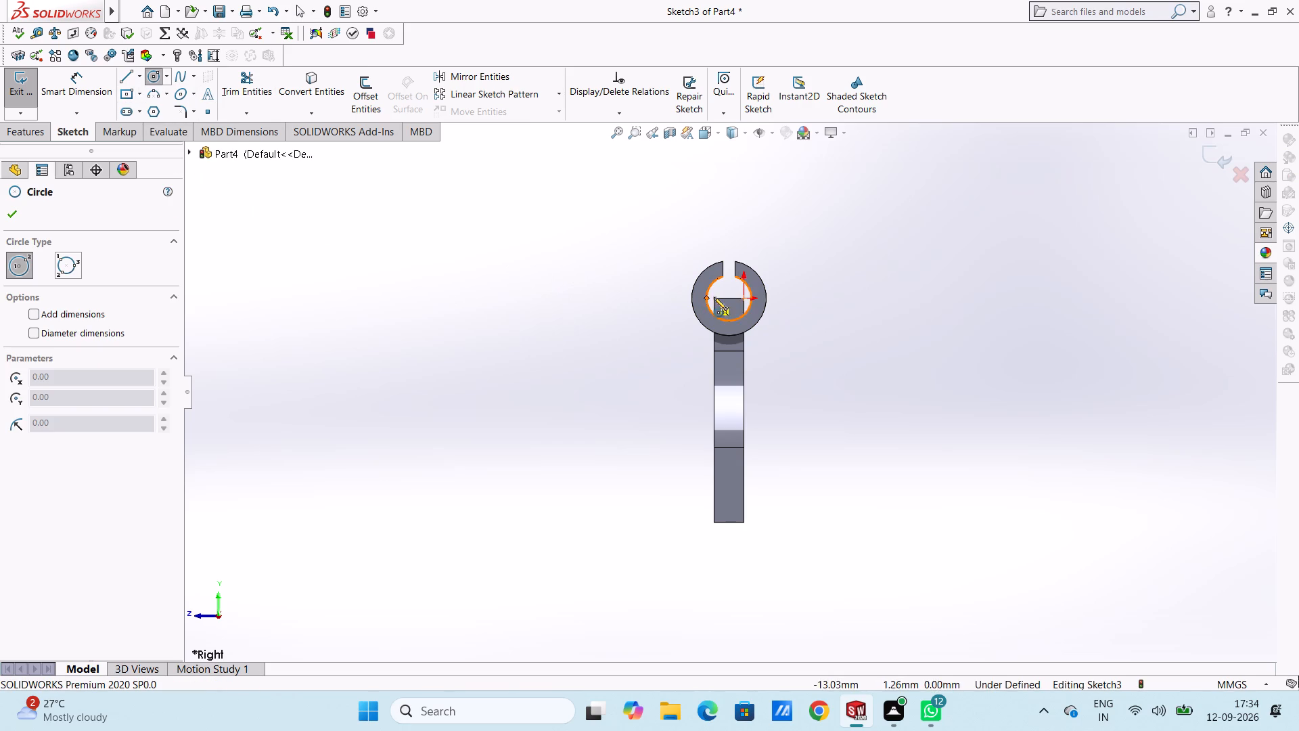
pyautogui.click(728, 298)
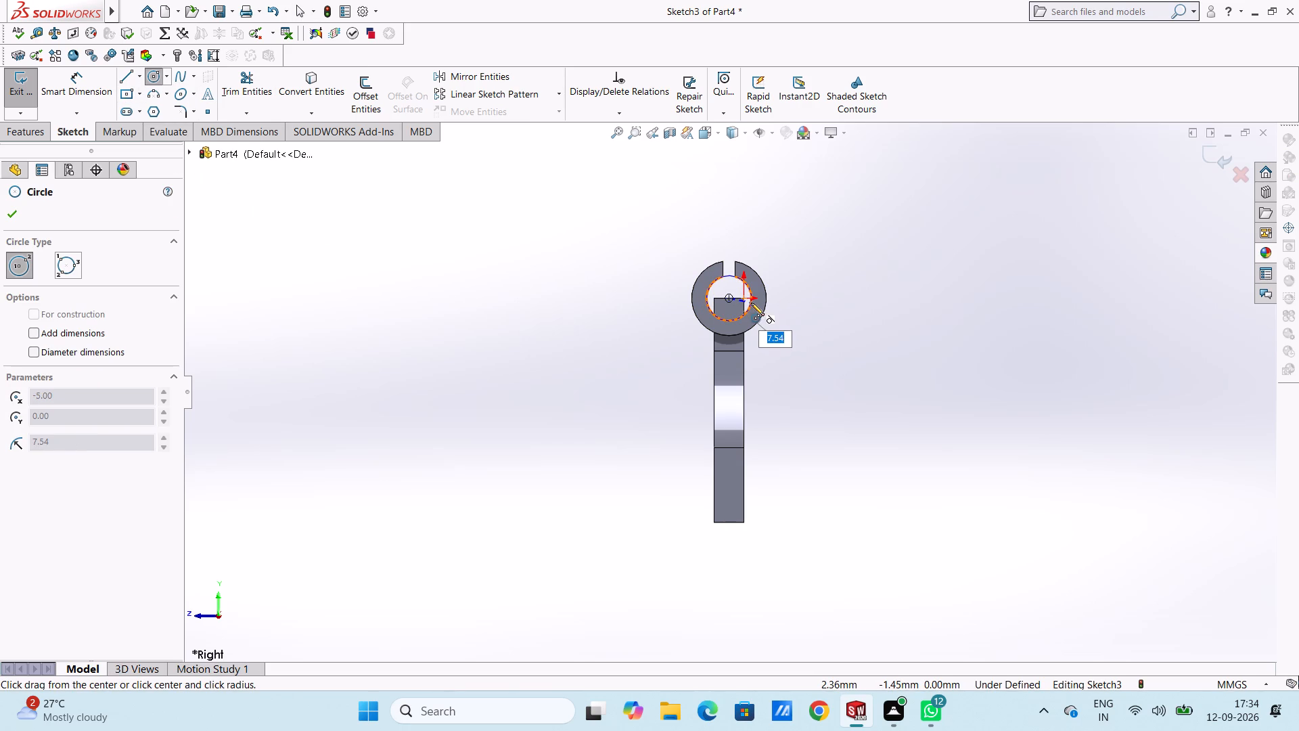
pyautogui.click(751, 303)
pyautogui.press('Escape')
pyautogui.press('Escape')
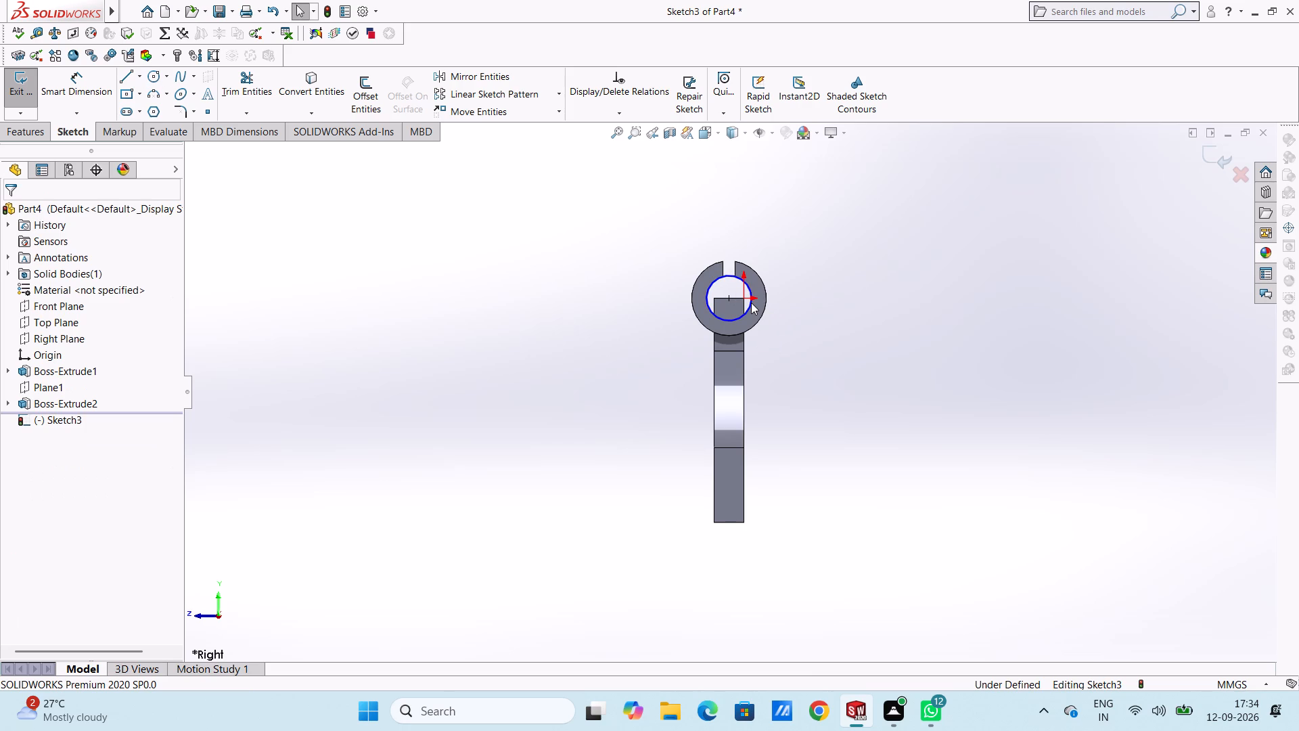
# Cut-extrude the circle 44 mm deep, Blind, to clear the neck material from the ring's bore.
pyautogui.hotkey('ctrl', '7')
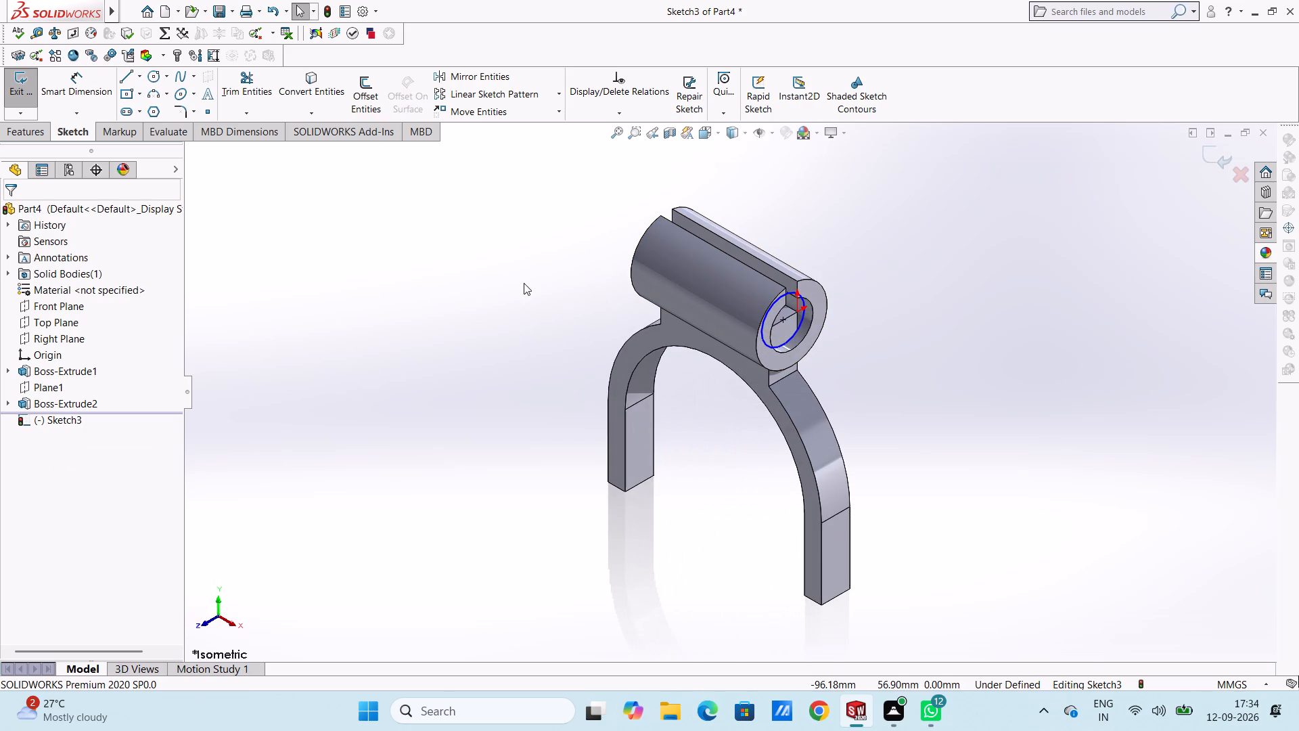
pyautogui.click(30, 135)
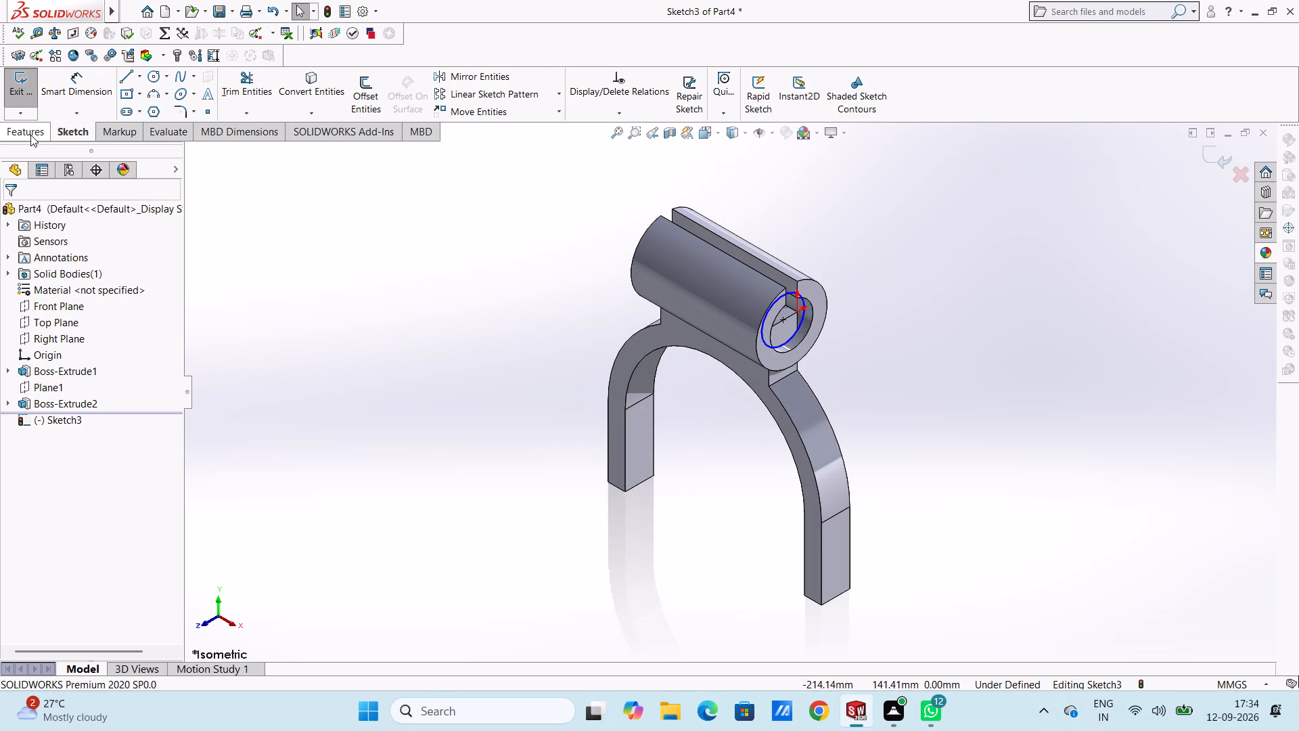
pyautogui.click(252, 89)
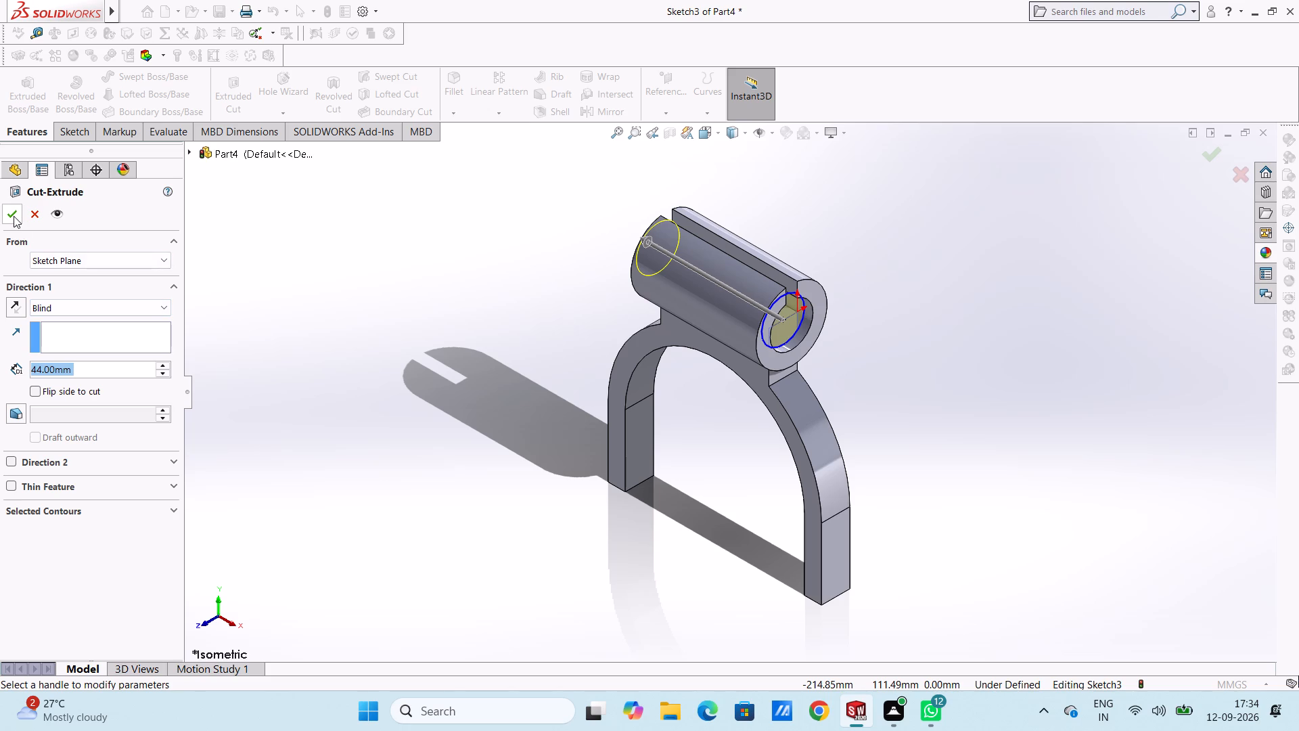
pyautogui.click(14, 216)
pyautogui.click(495, 318)
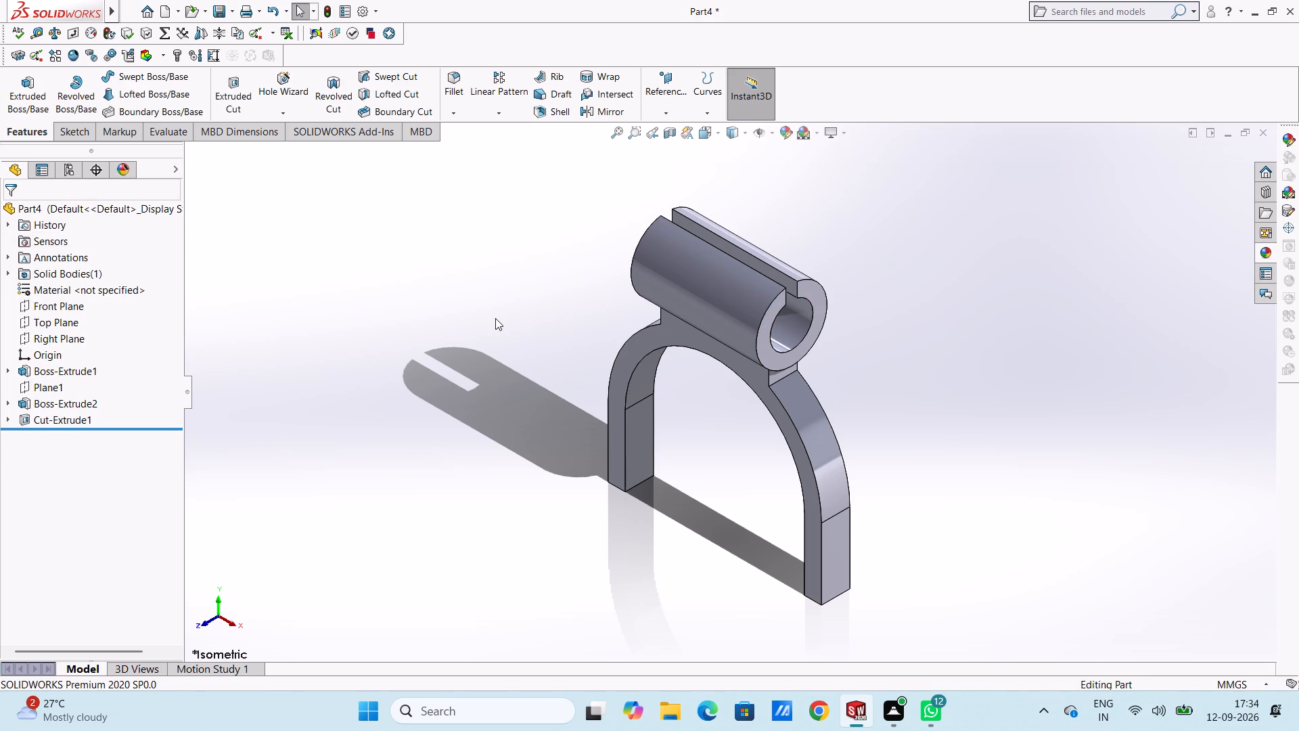
# Create a reference plane parallel to the Front Plane, offset 7 mm toward the fork's thickness.
pyautogui.hotkey('ctrl', '4')
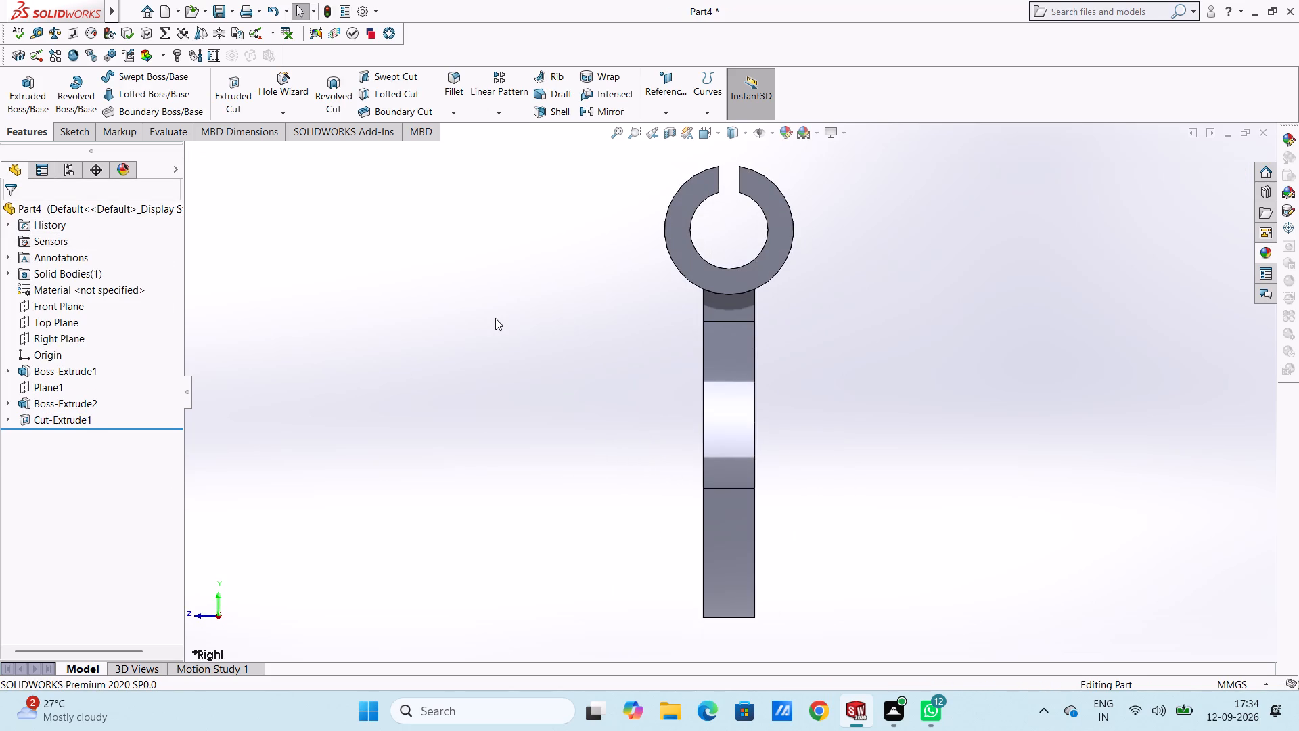
pyautogui.hotkey('ctrl', '3')
pyautogui.hotkey('ctrl', '2')
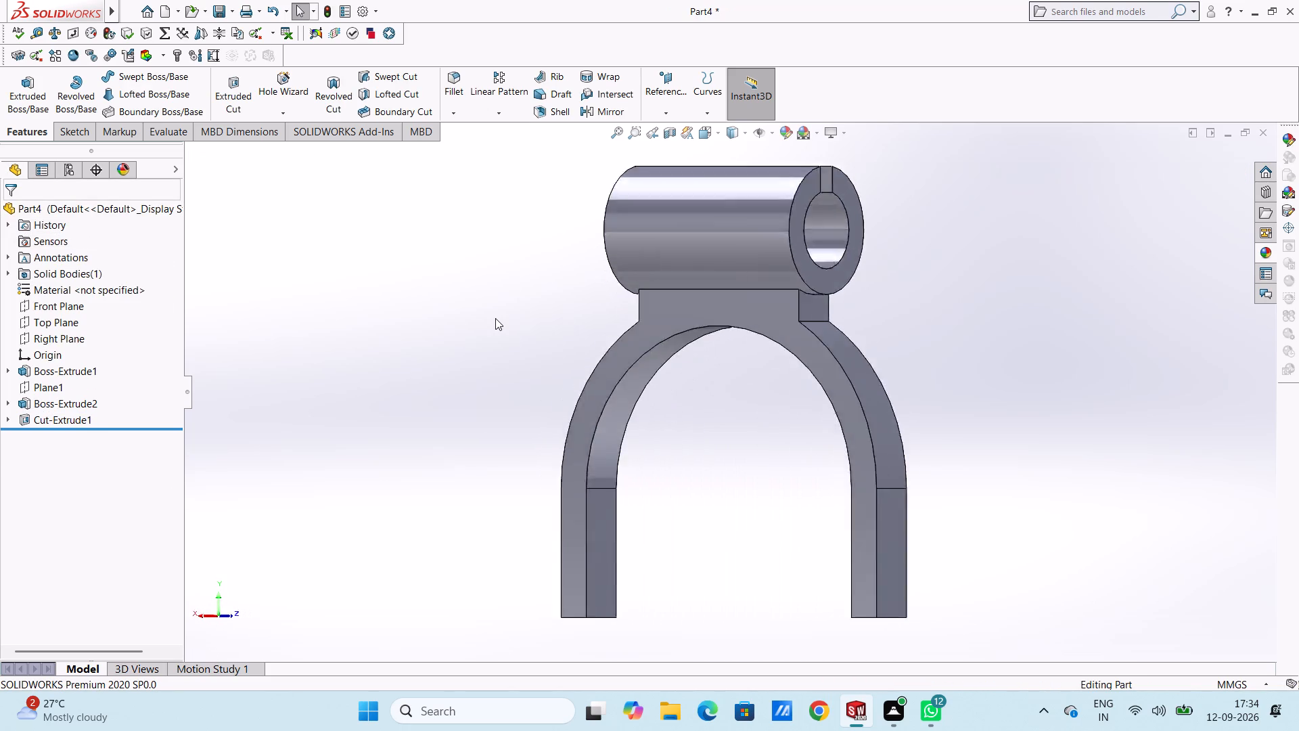
pyautogui.hotkey('ctrl', '1')
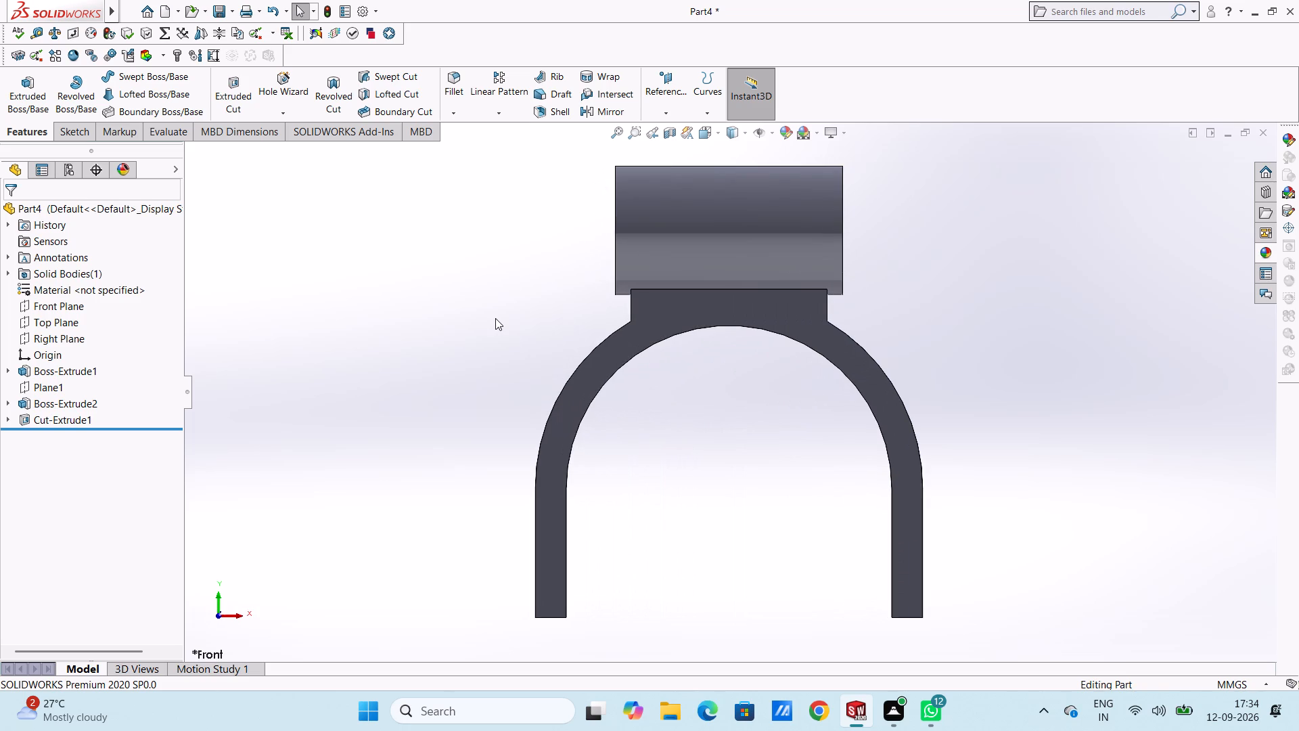
pyautogui.hotkey('ctrl', '4')
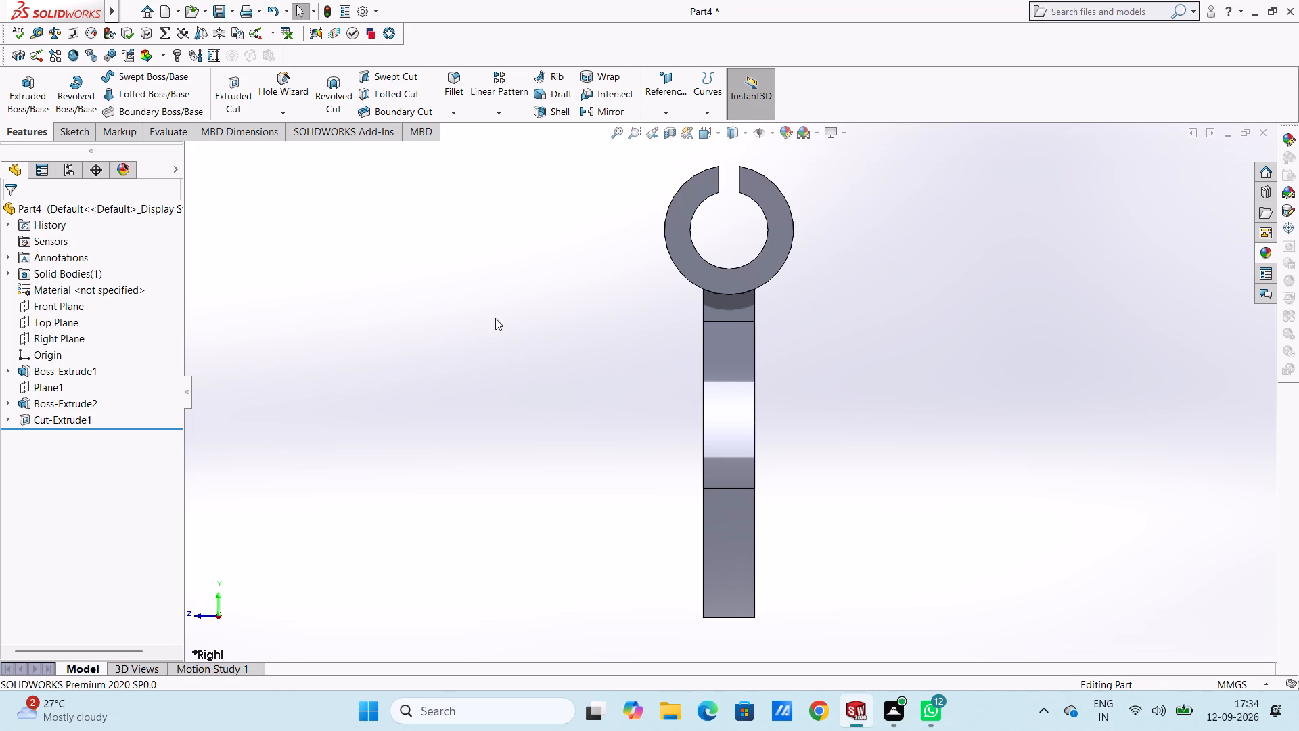
pyautogui.keyDown('ctrl'); pyautogui.scroll(4, 495, 318); pyautogui.keyUp('ctrl')
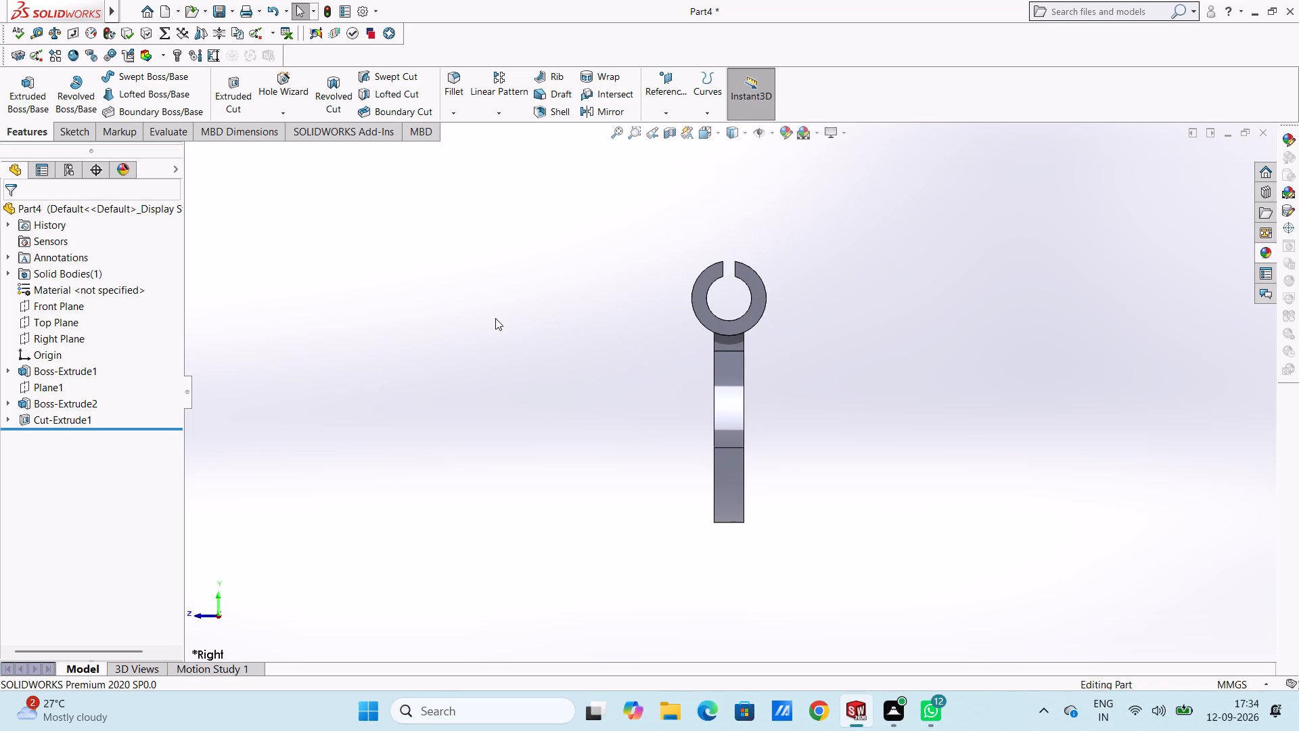
pyautogui.click(659, 89)
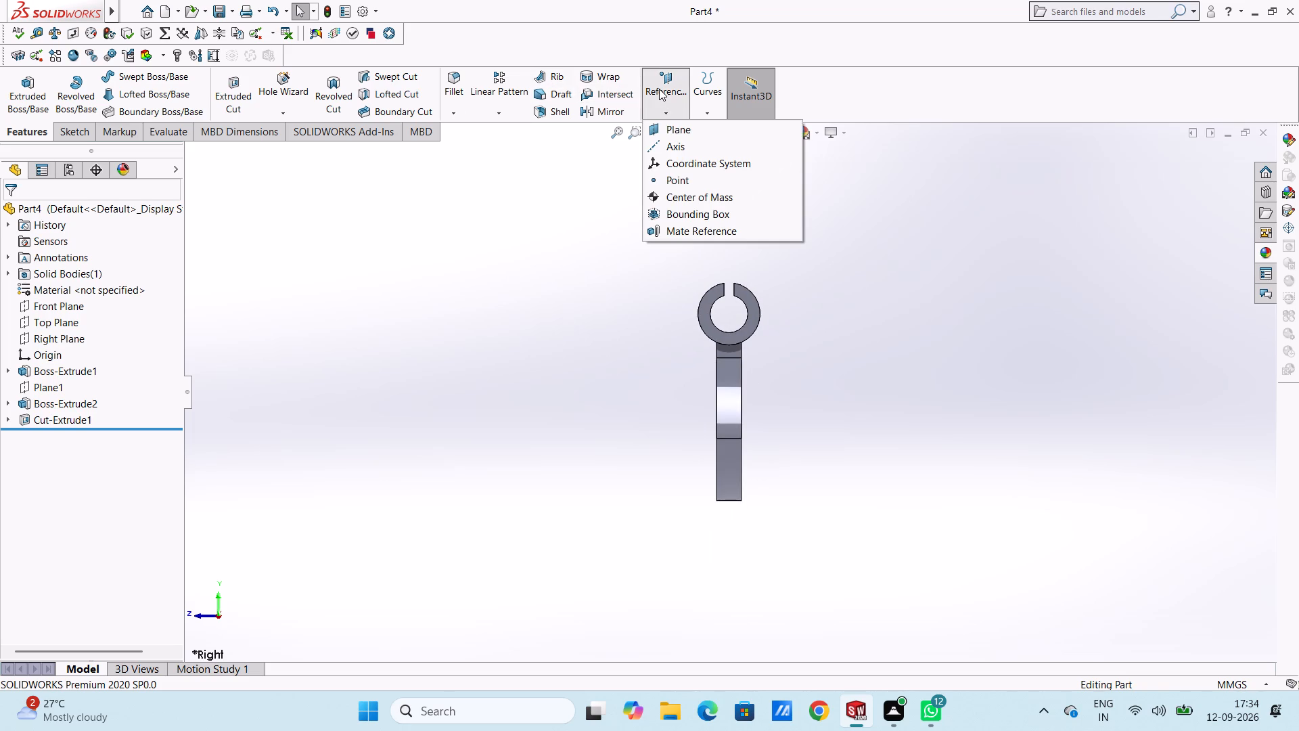
pyautogui.click(674, 135)
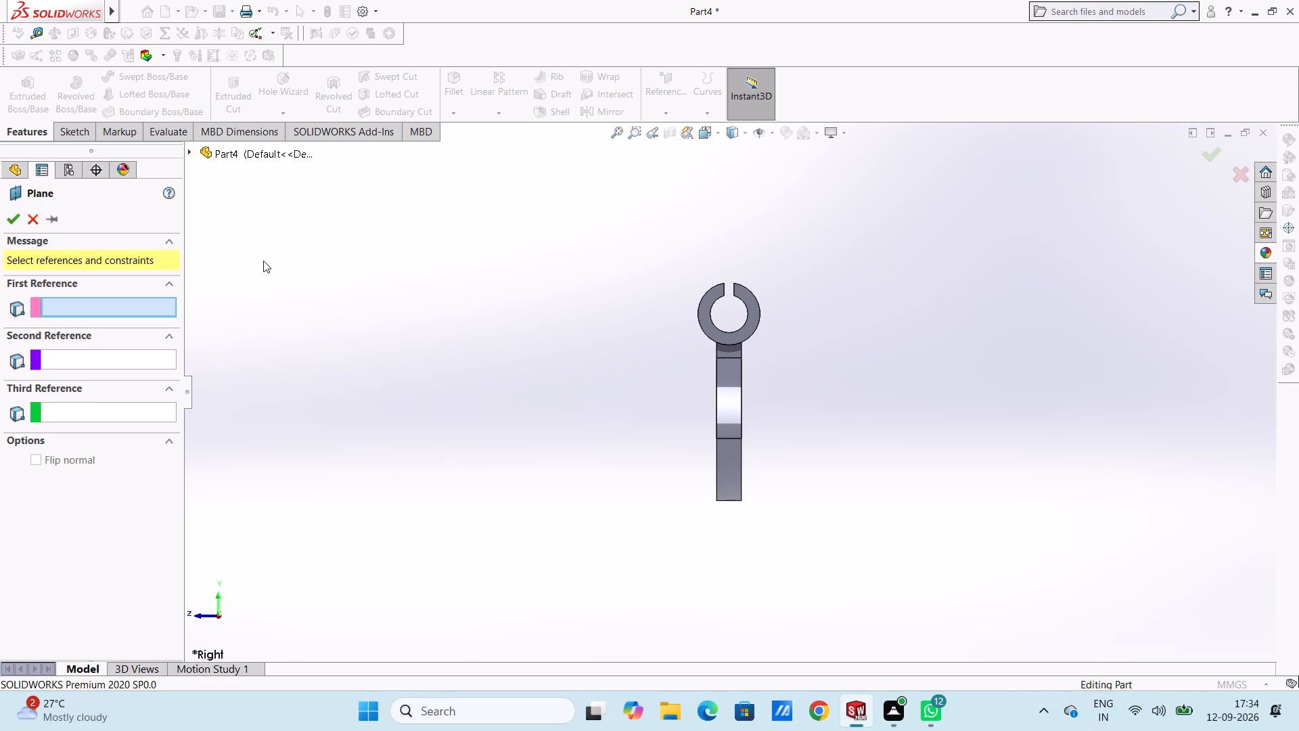
pyautogui.click(219, 154)
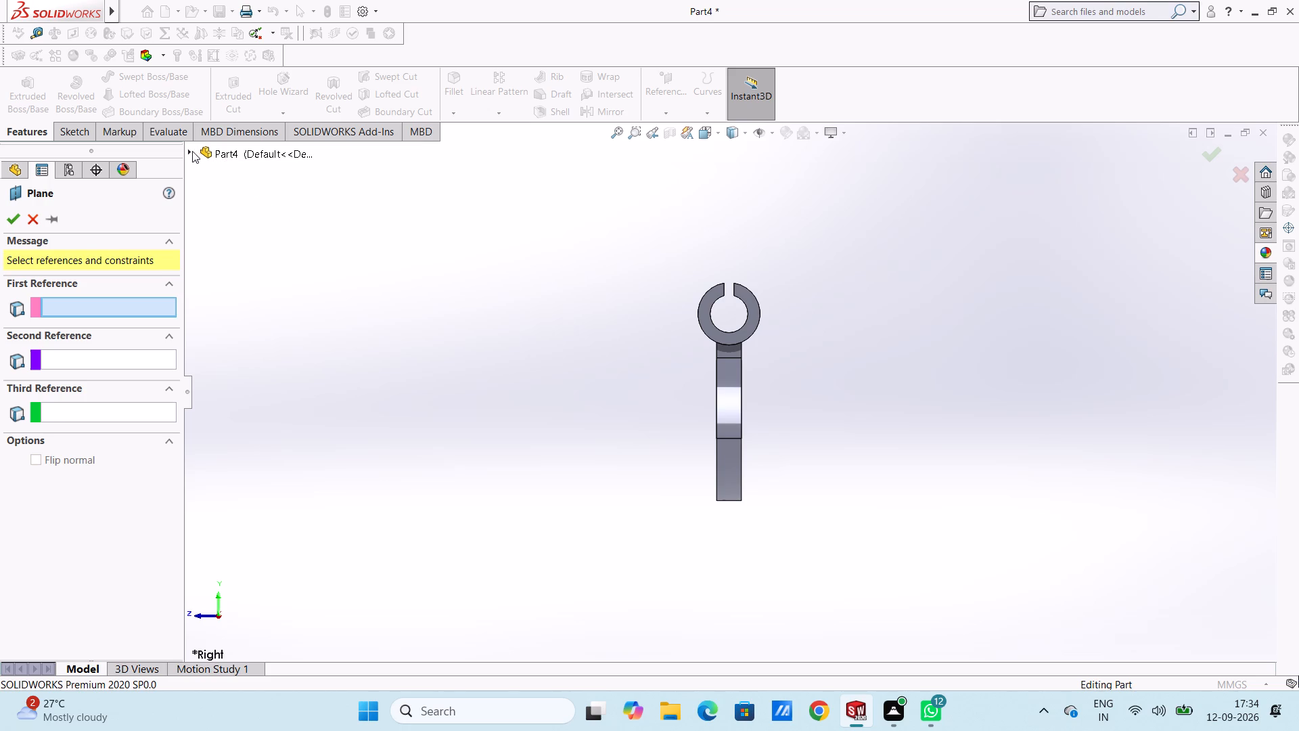
pyautogui.click(191, 154)
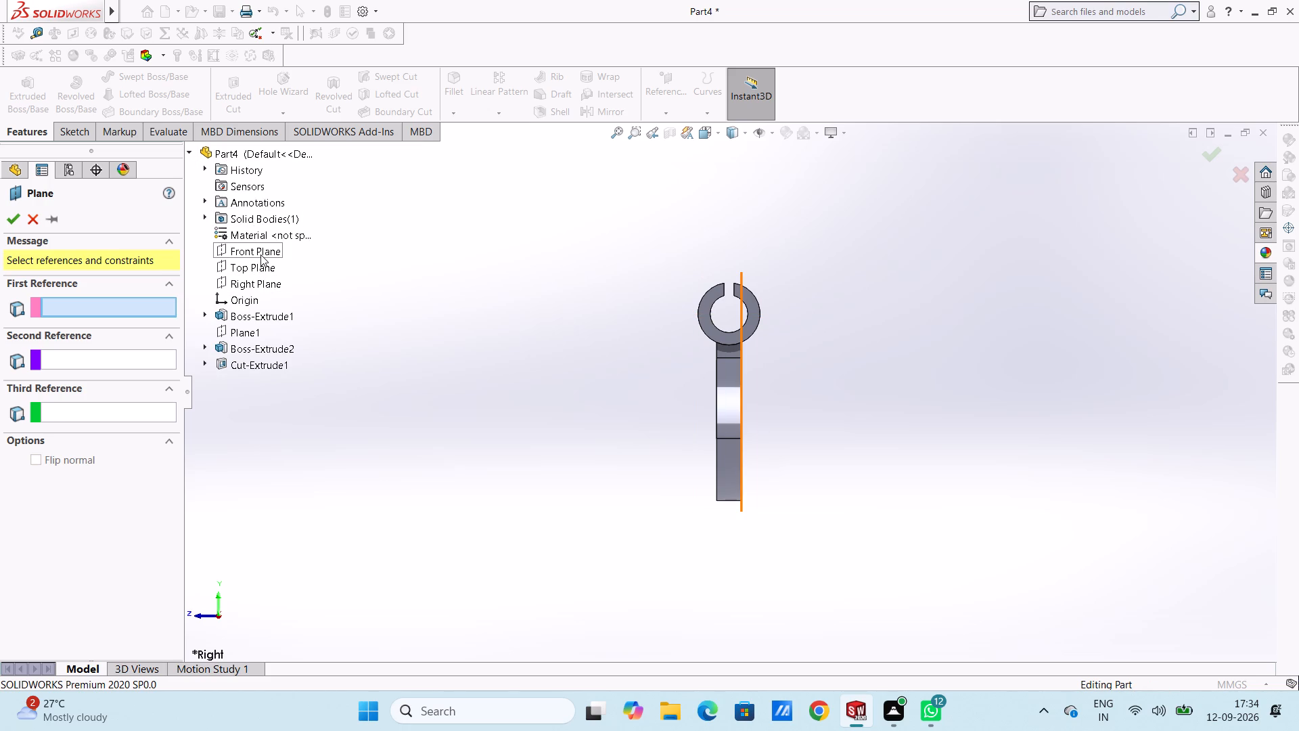
pyautogui.click(260, 254)
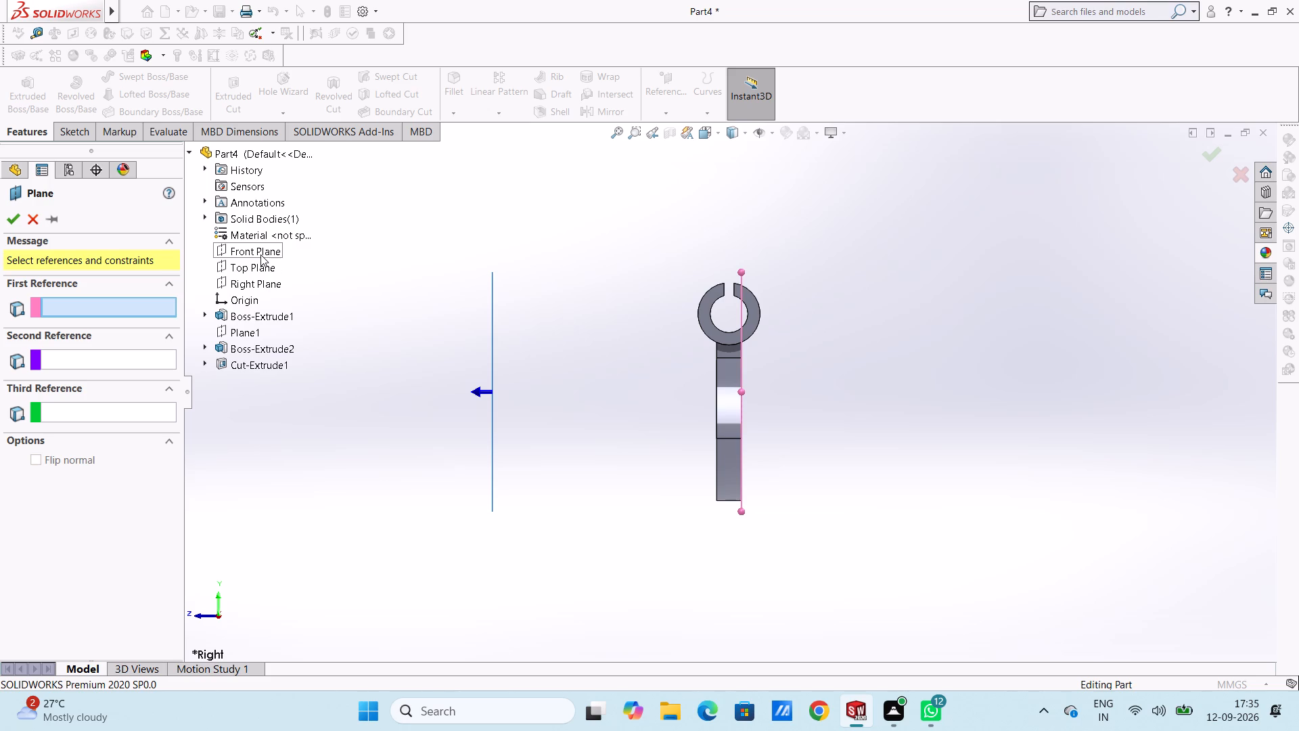
pyautogui.doubleClick(93, 430)
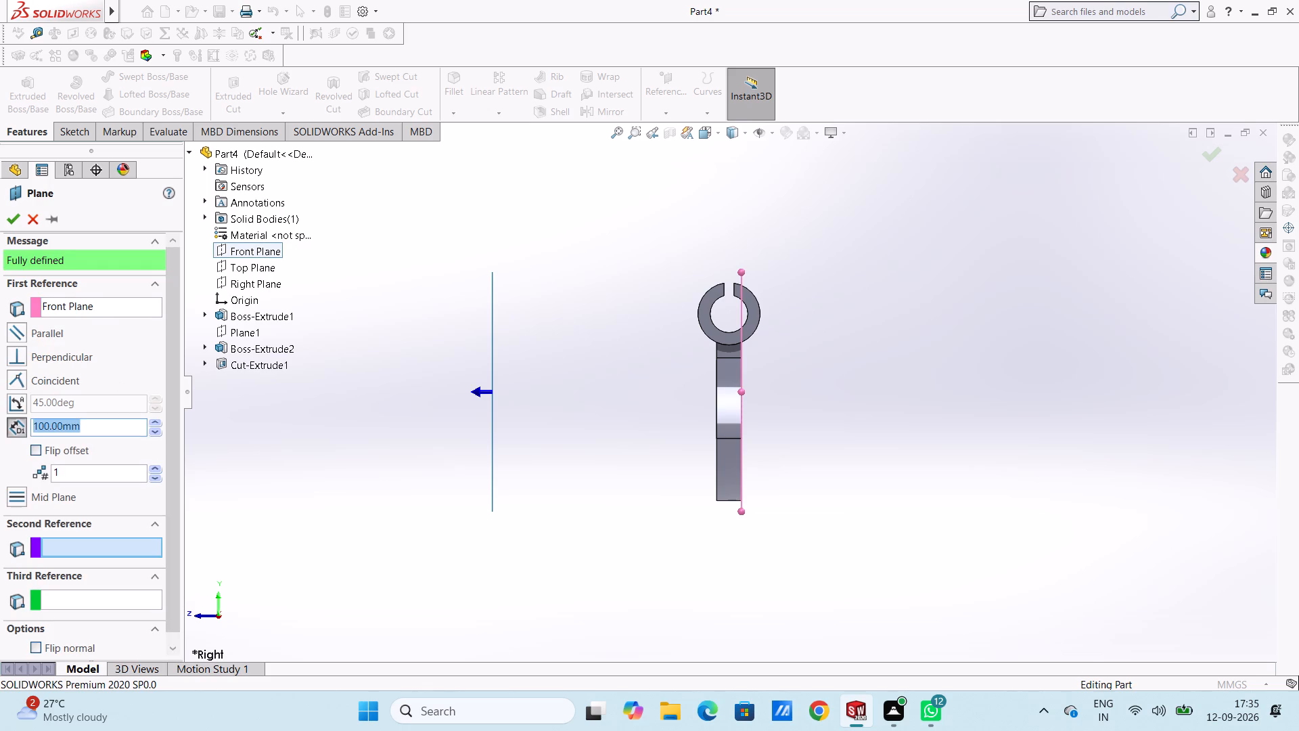
pyautogui.press('0')
pyautogui.press('Return')
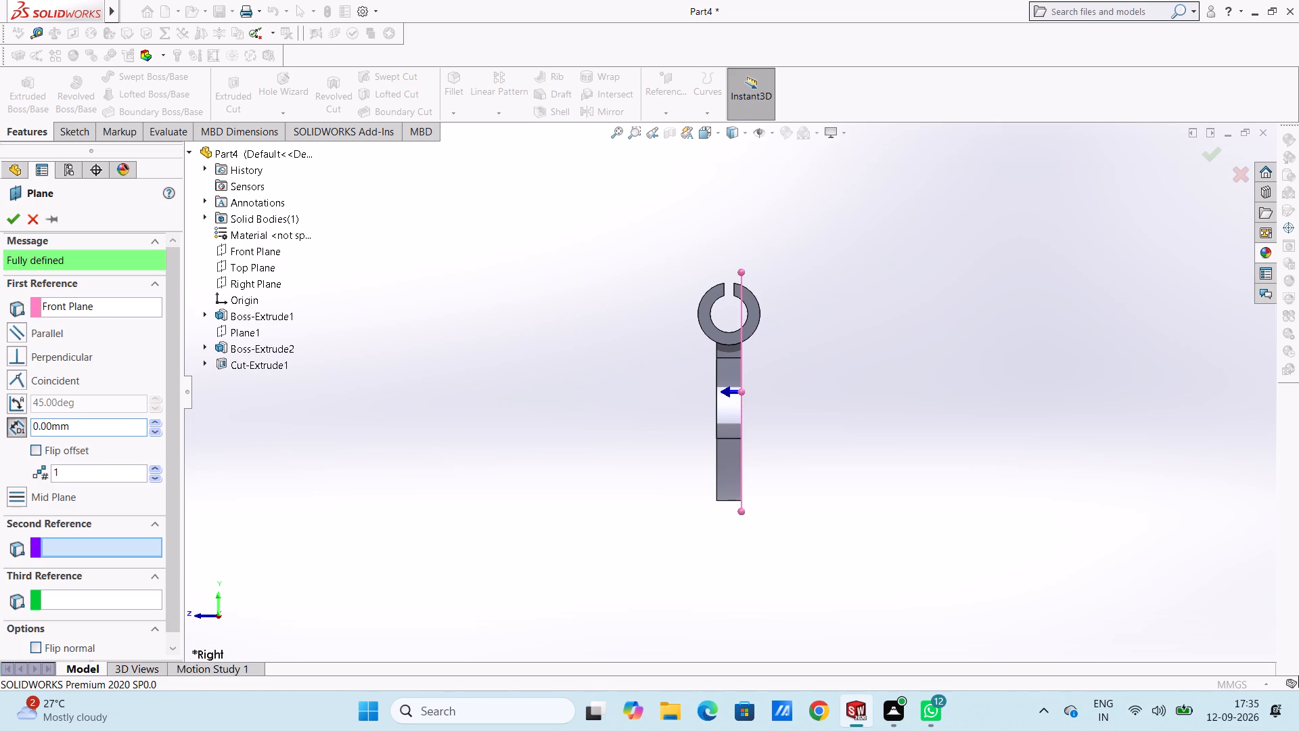
pyautogui.doubleClick(70, 422)
pyautogui.press('5')
pyautogui.press('Return')
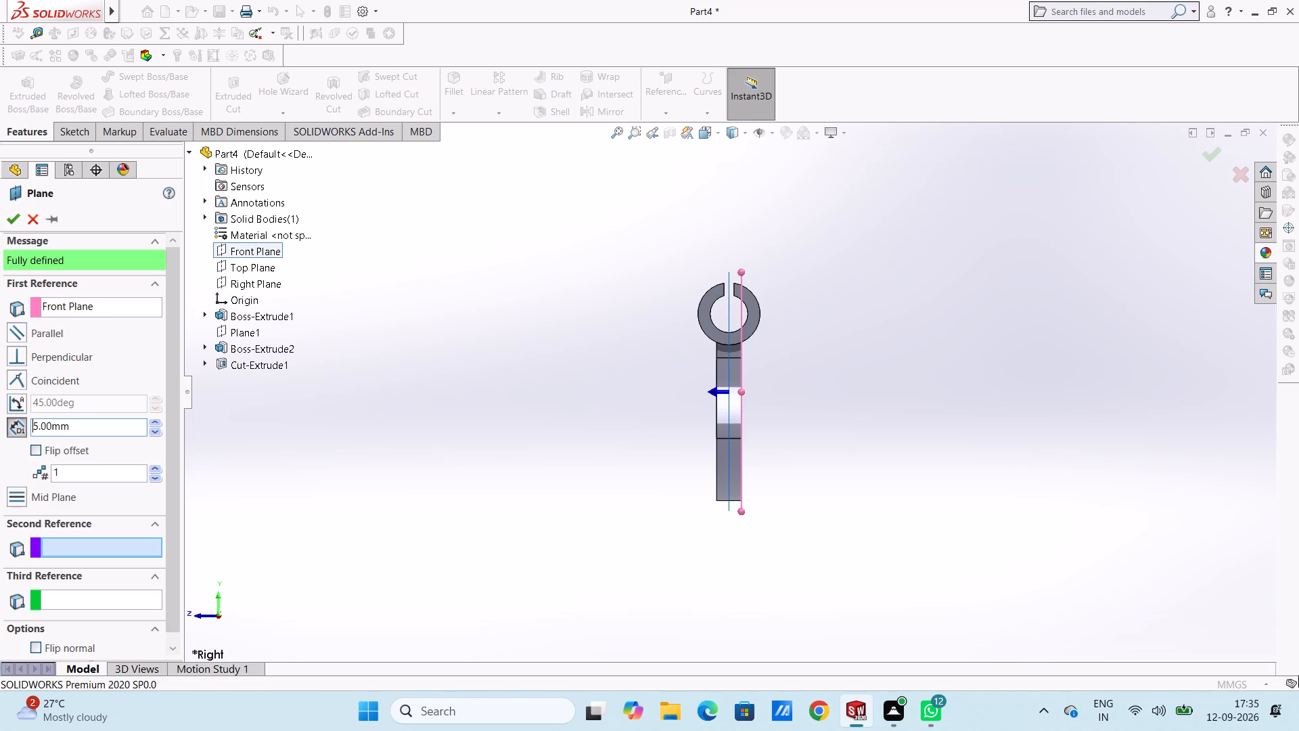
pyautogui.doubleClick(95, 428)
pyautogui.press('7')
pyautogui.press('Return')
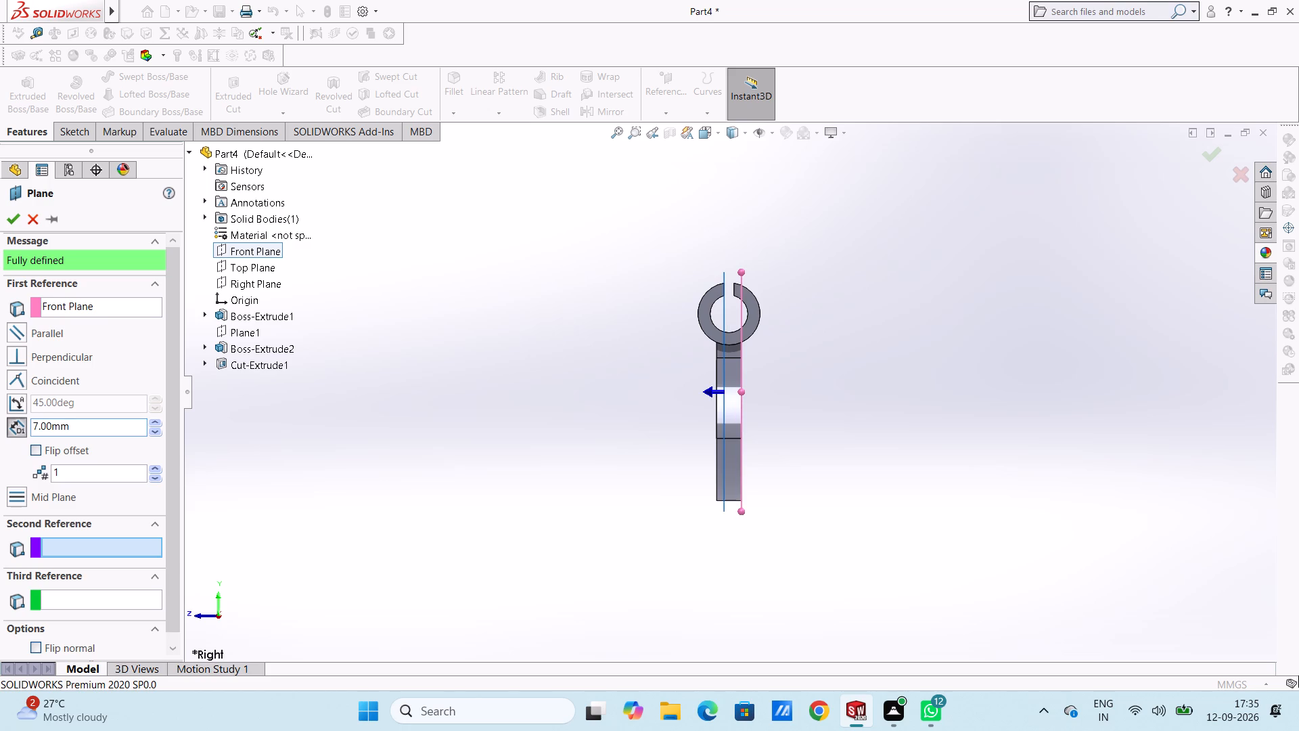
pyautogui.click(16, 223)
pyautogui.click(398, 350)
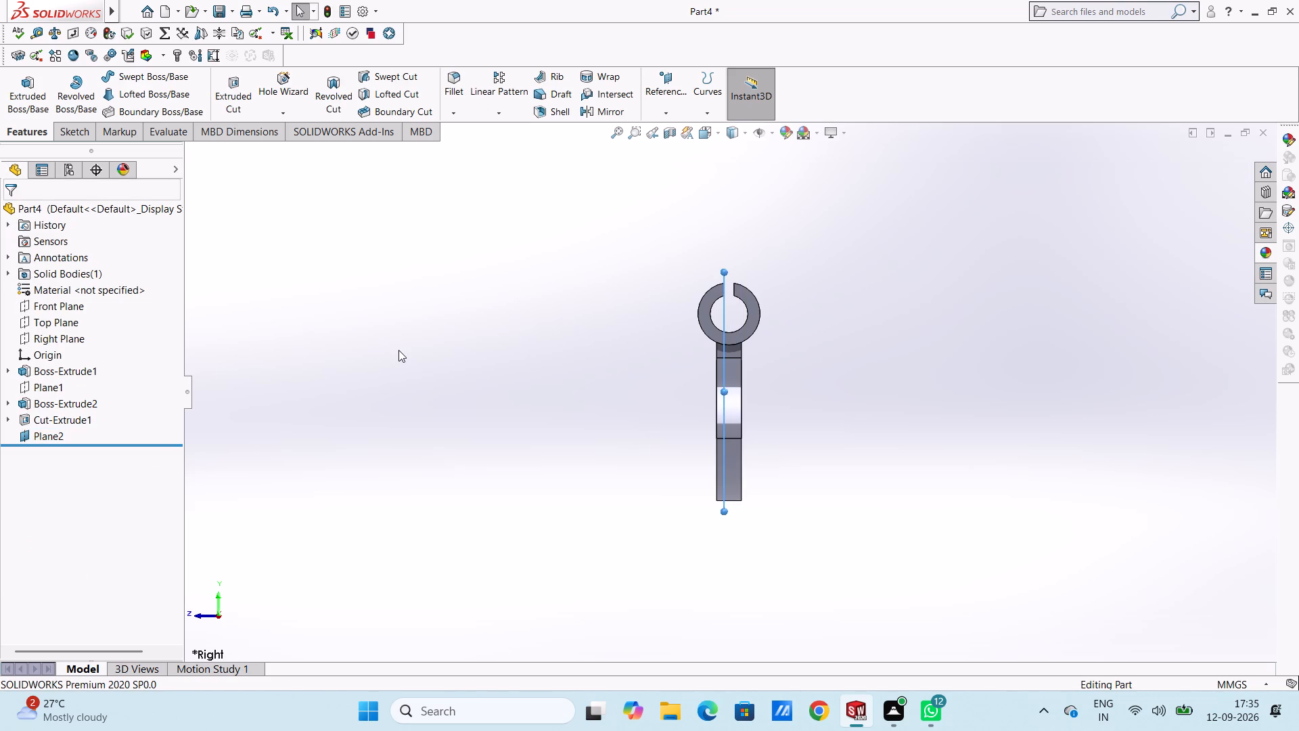
# On the new offset plane, sketch a 20 mm horizontal midpoint line centred about 5.5 mm directly above the origin.
pyautogui.hotkey('ctrl', '1')
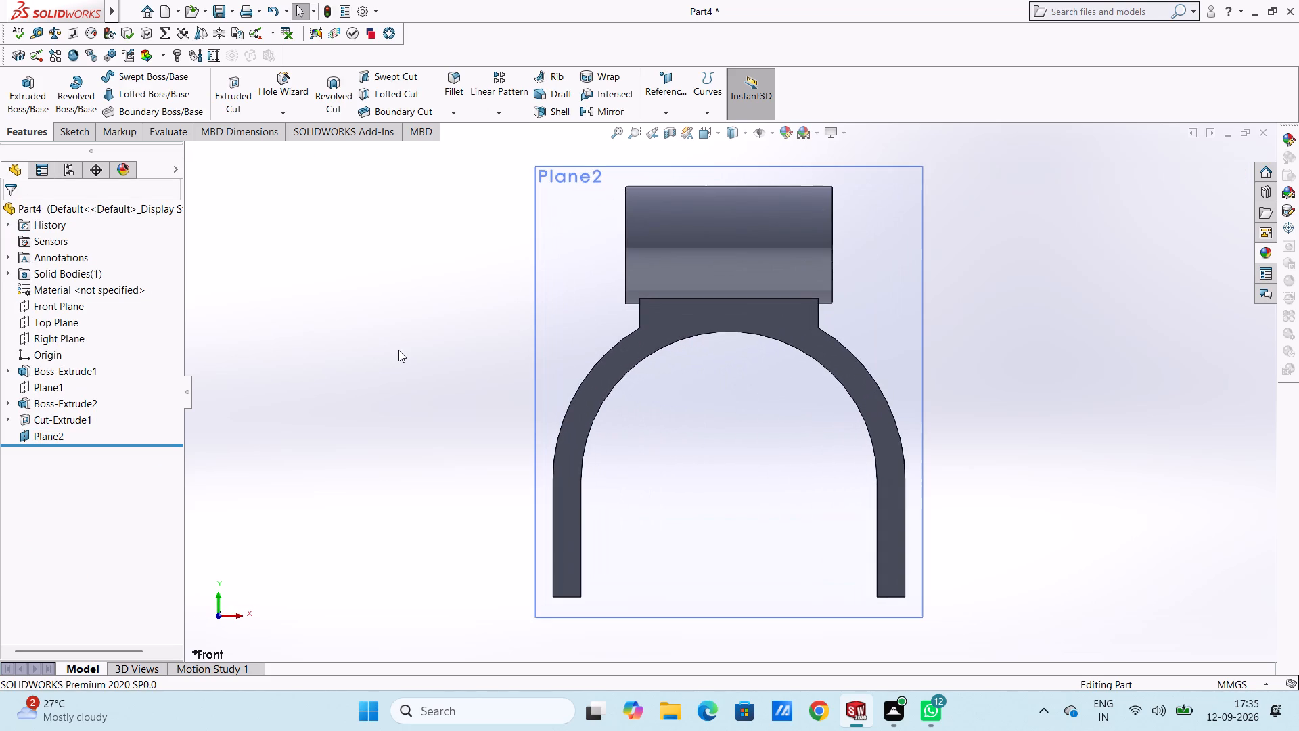
pyautogui.click(587, 266)
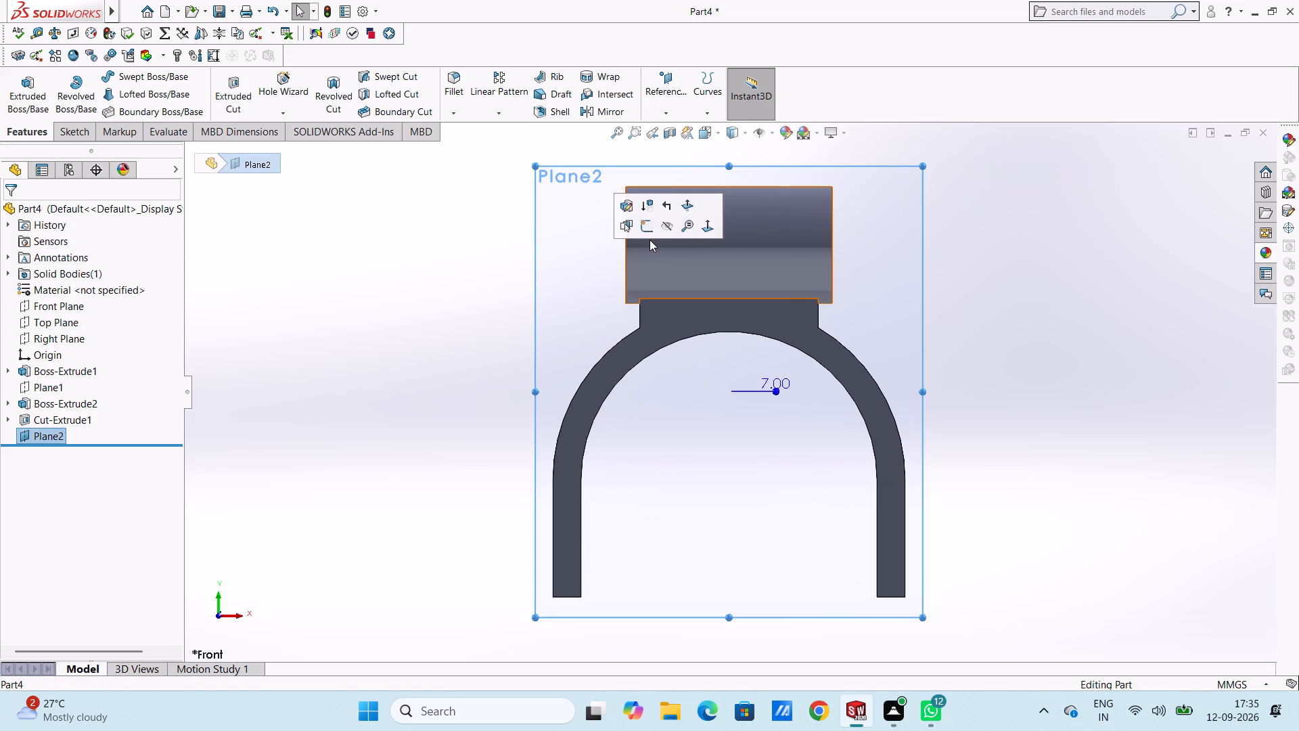
pyautogui.click(644, 229)
pyautogui.click(398, 328)
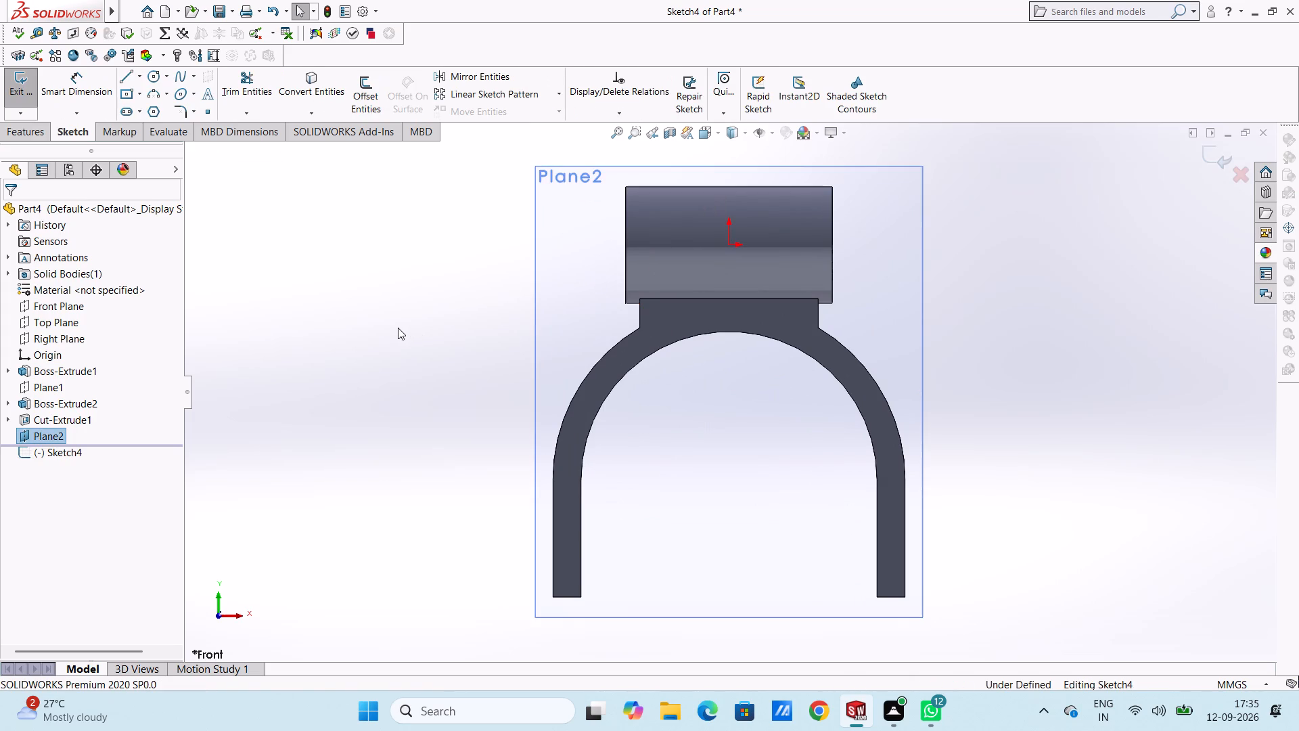
pyautogui.keyDown('ctrl'); pyautogui.scroll(3, 939, 241); pyautogui.keyUp('ctrl')
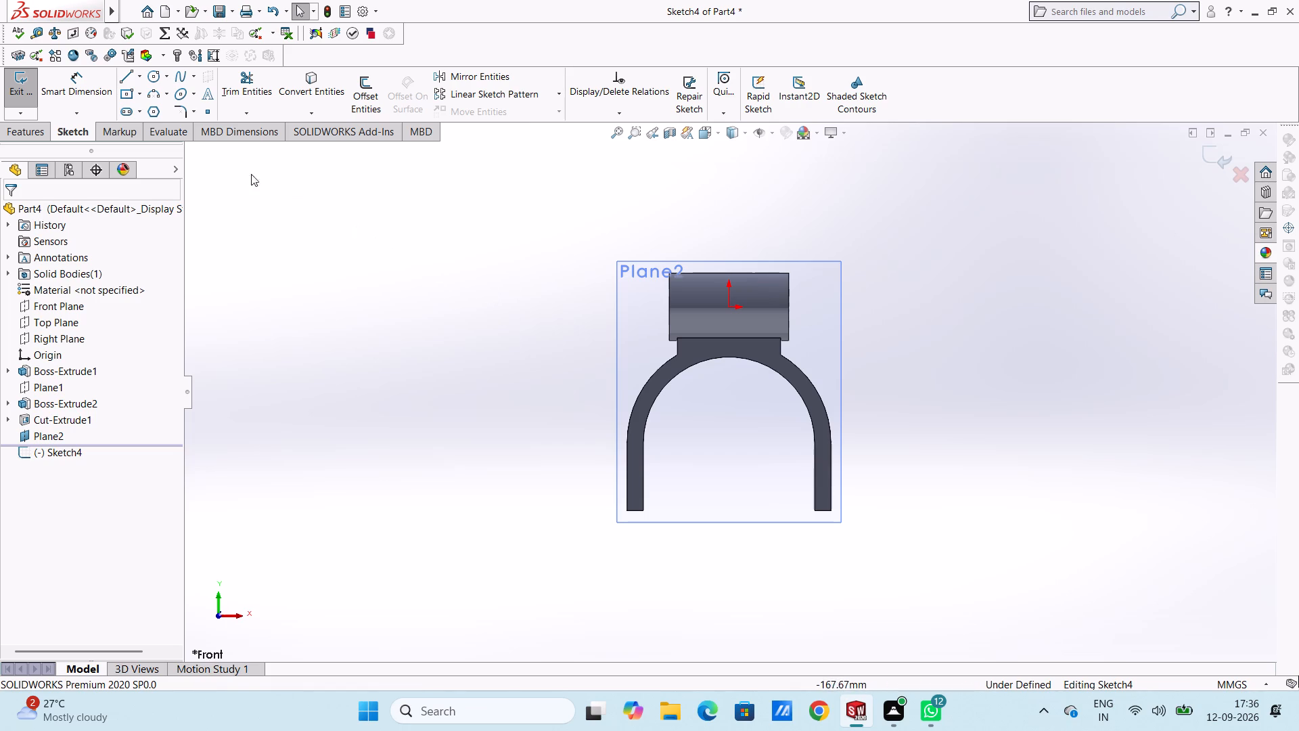
pyautogui.click(141, 79)
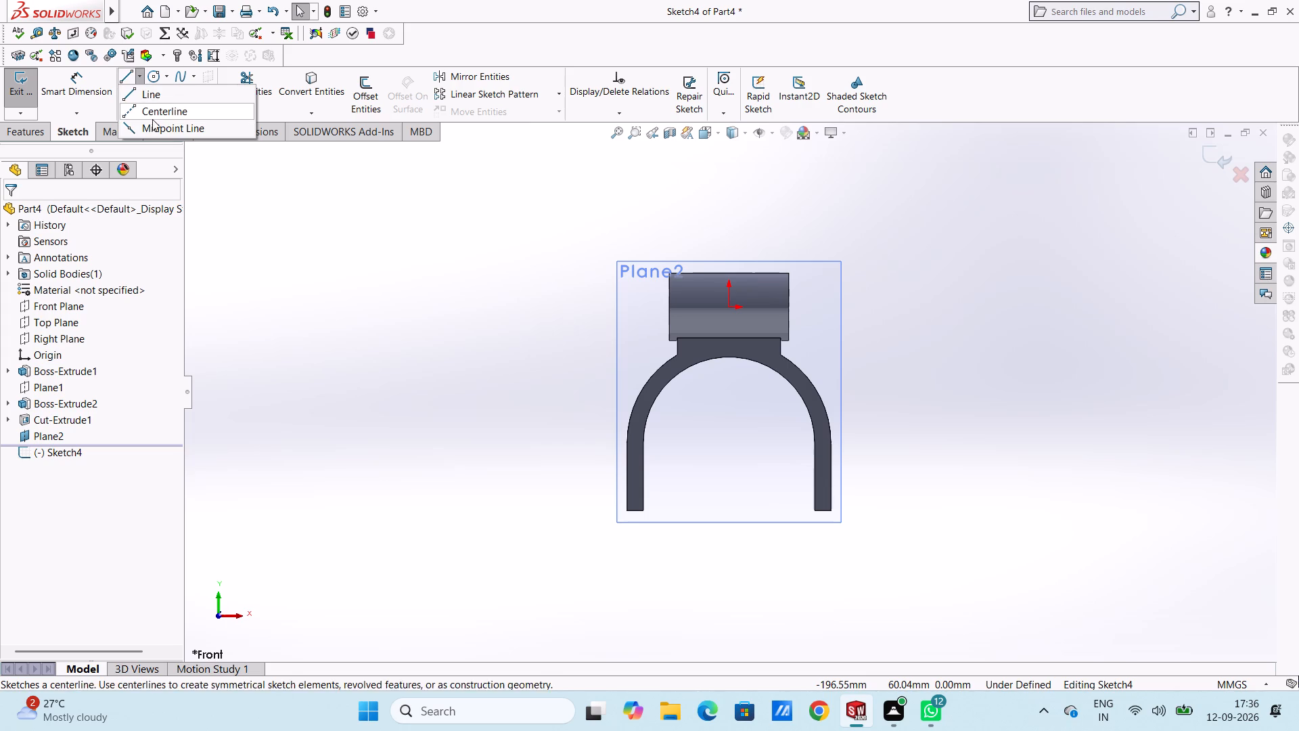
pyautogui.click(154, 127)
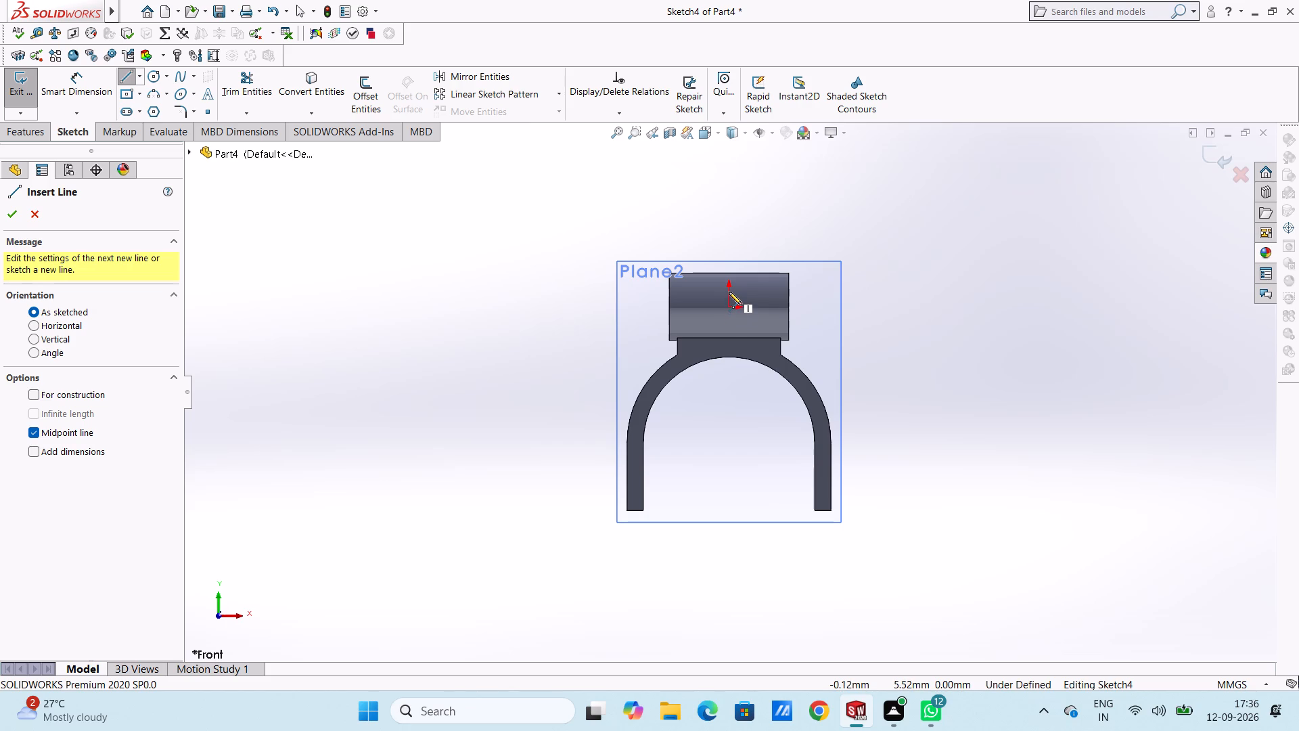
pyautogui.click(729, 292)
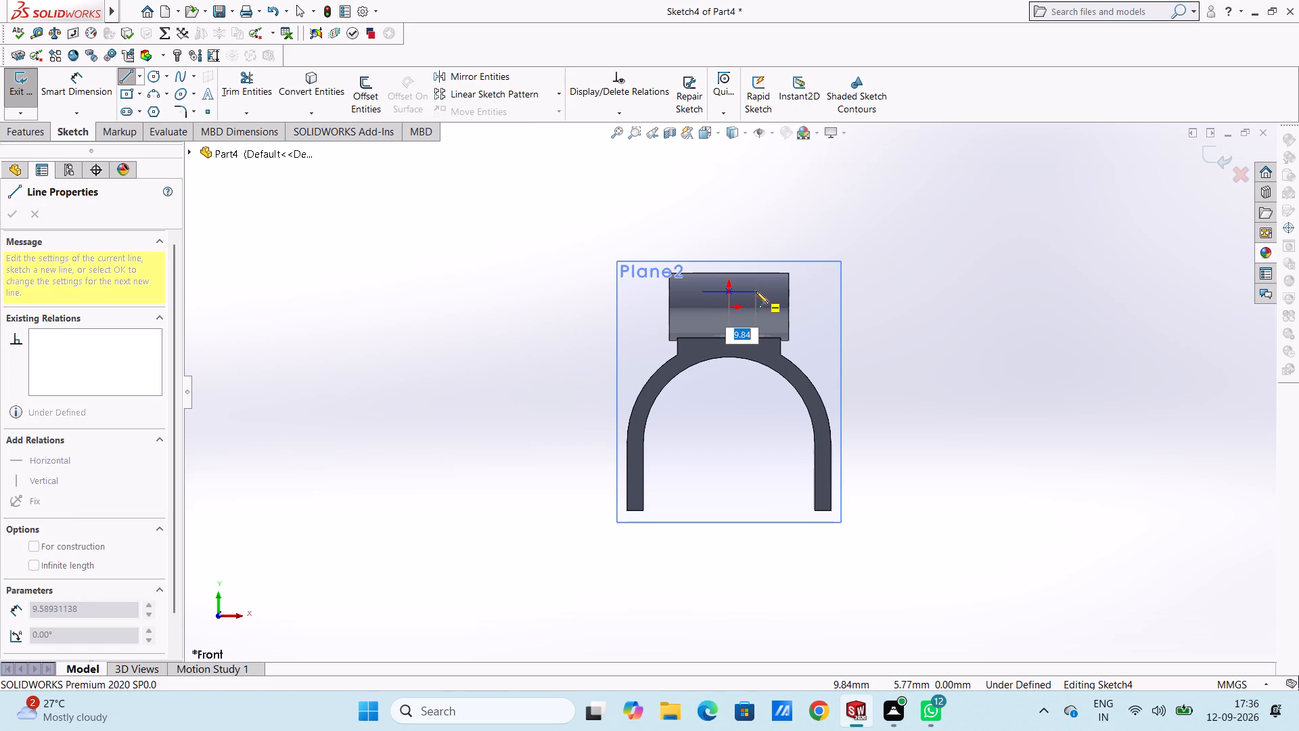
pyautogui.write('10')
pyautogui.press('Return')
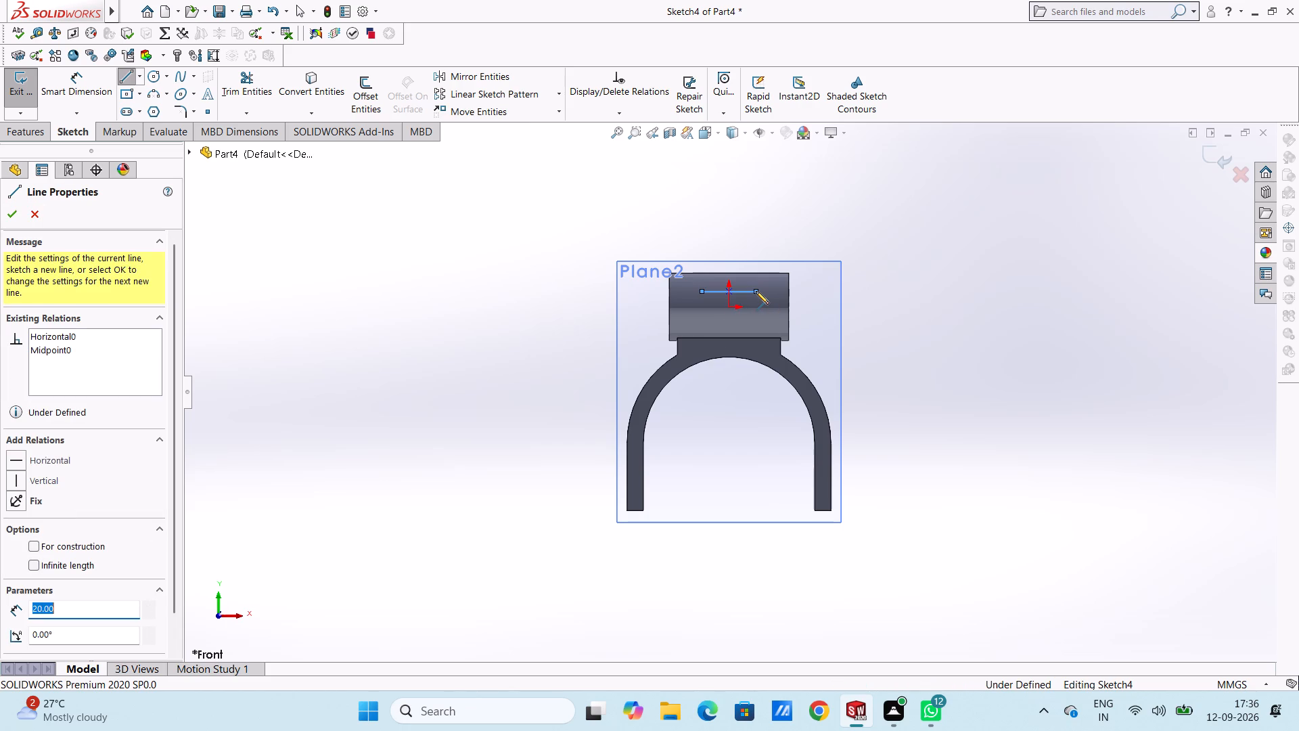
pyautogui.press('Escape')
pyautogui.press('Escape')
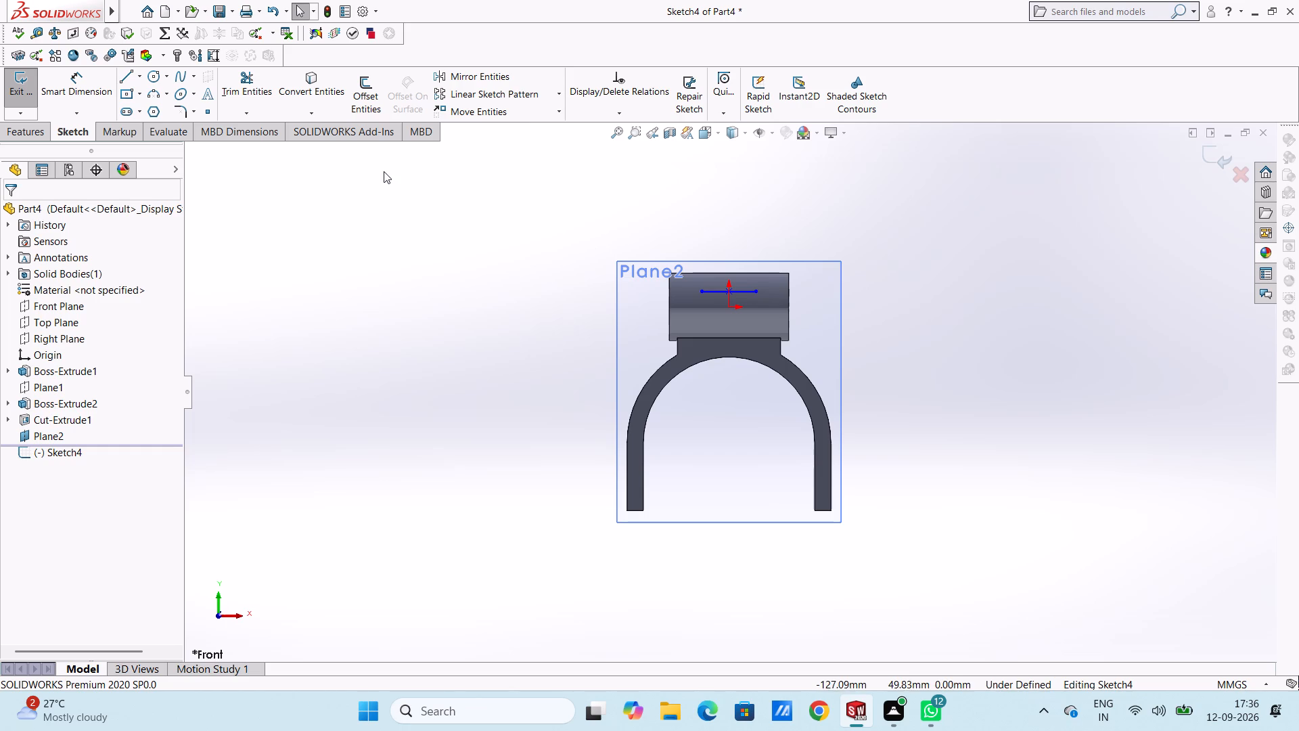
# Dimension the horizontal distance from the line's midpoint to one endpoint as 10 mm.
pyautogui.click(76, 90)
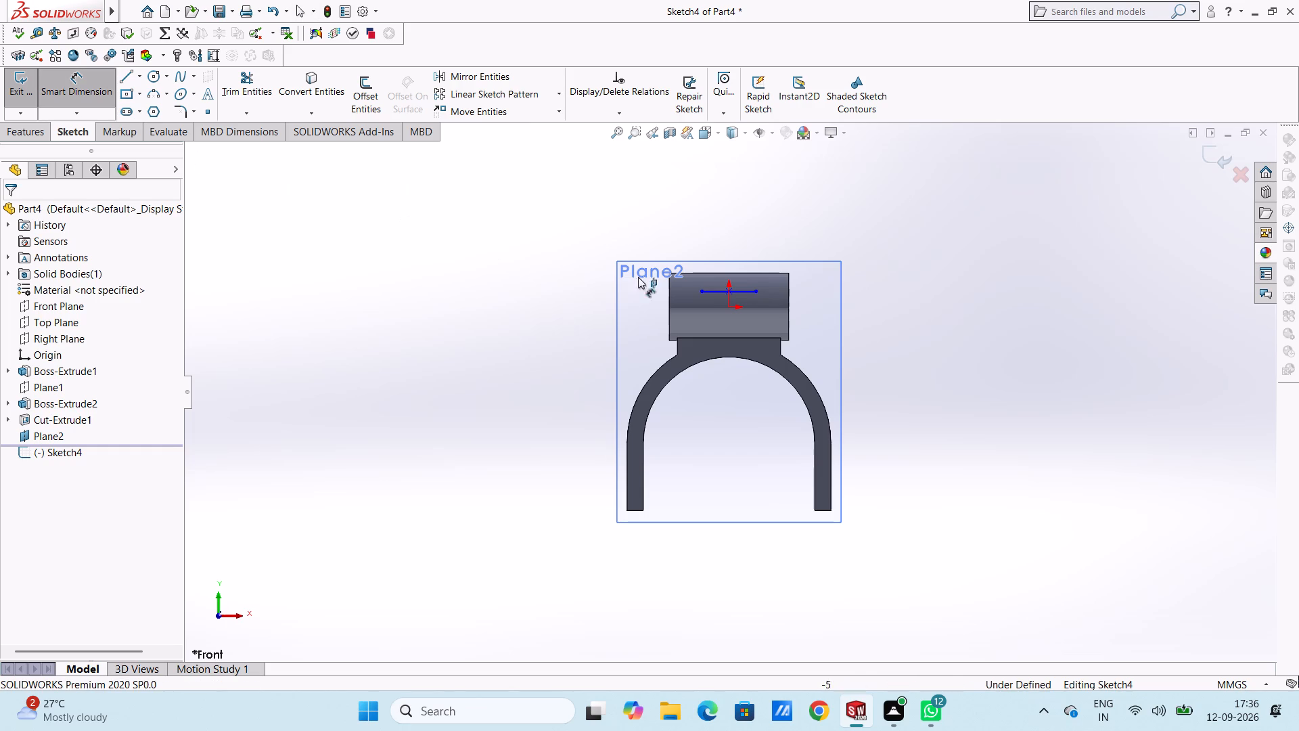
pyautogui.moveTo(733, 290); pyautogui.dragTo(749, 292)
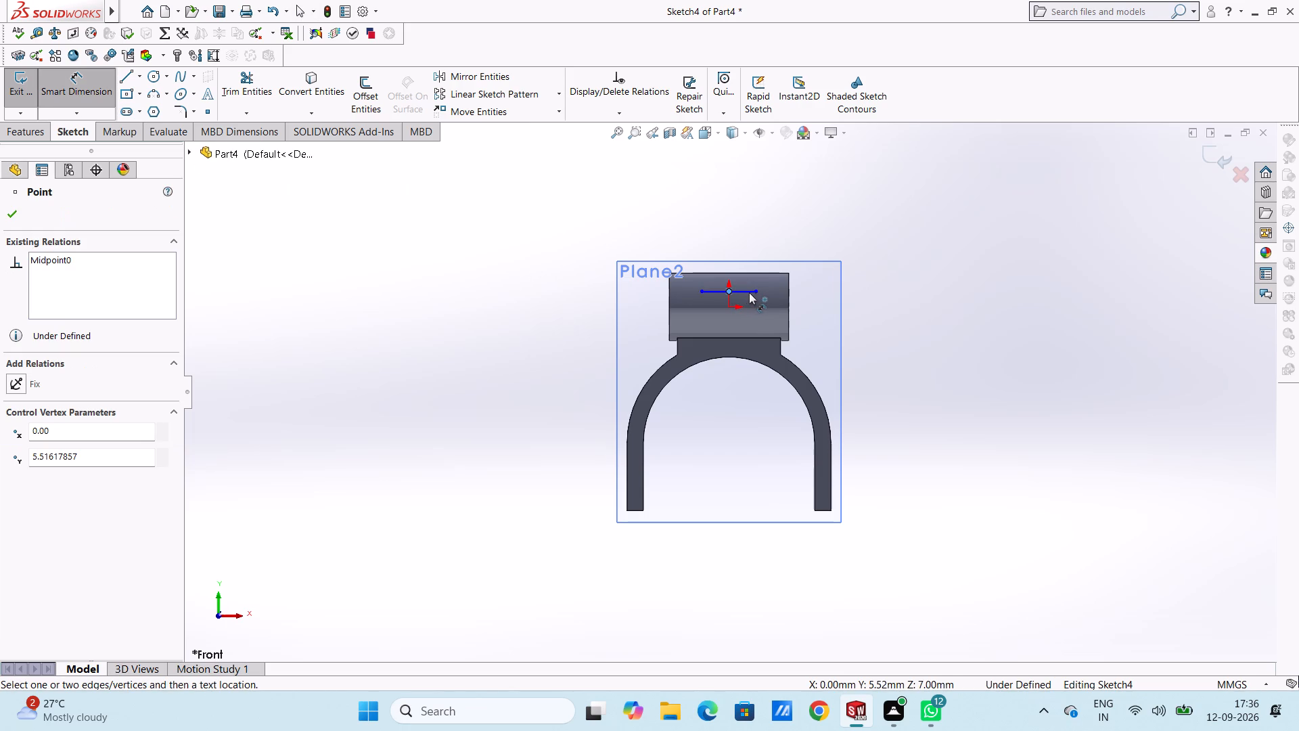
pyautogui.moveTo(749, 292); pyautogui.dragTo(756, 292)
pyautogui.click(756, 292)
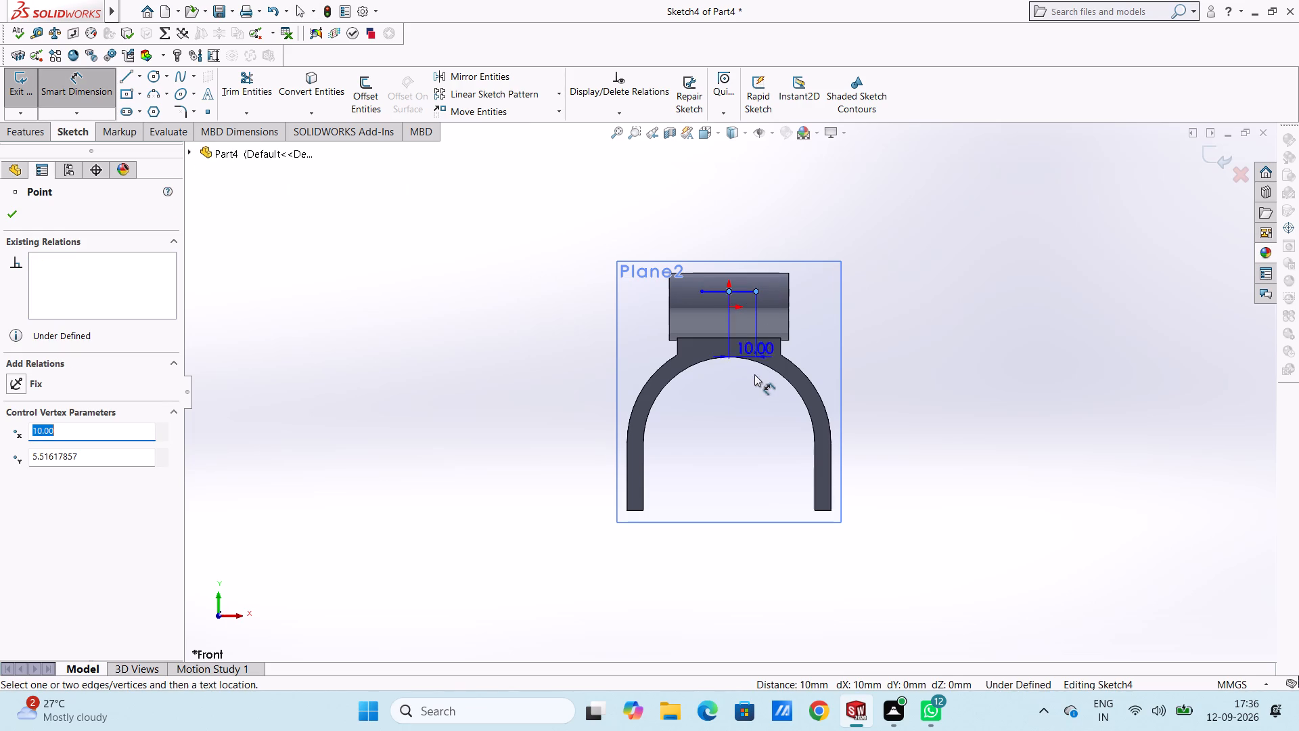
pyautogui.click(754, 386)
pyautogui.press('Return')
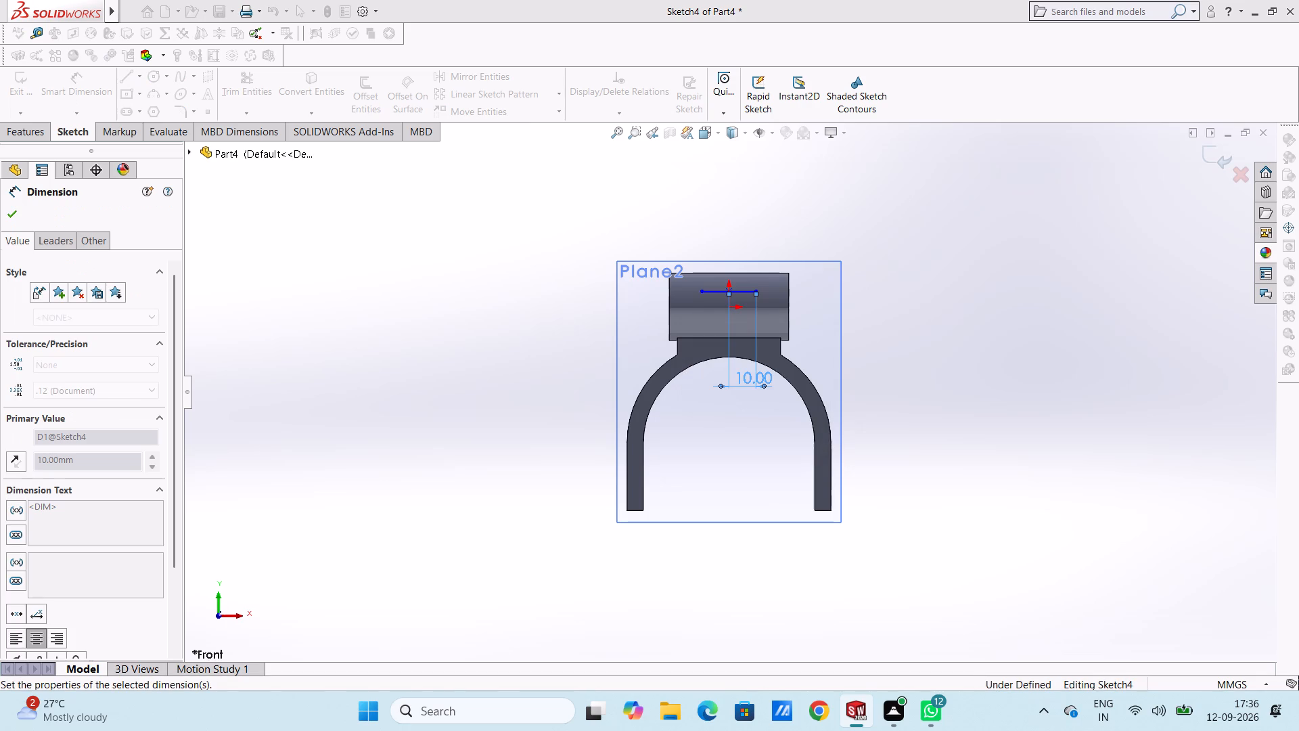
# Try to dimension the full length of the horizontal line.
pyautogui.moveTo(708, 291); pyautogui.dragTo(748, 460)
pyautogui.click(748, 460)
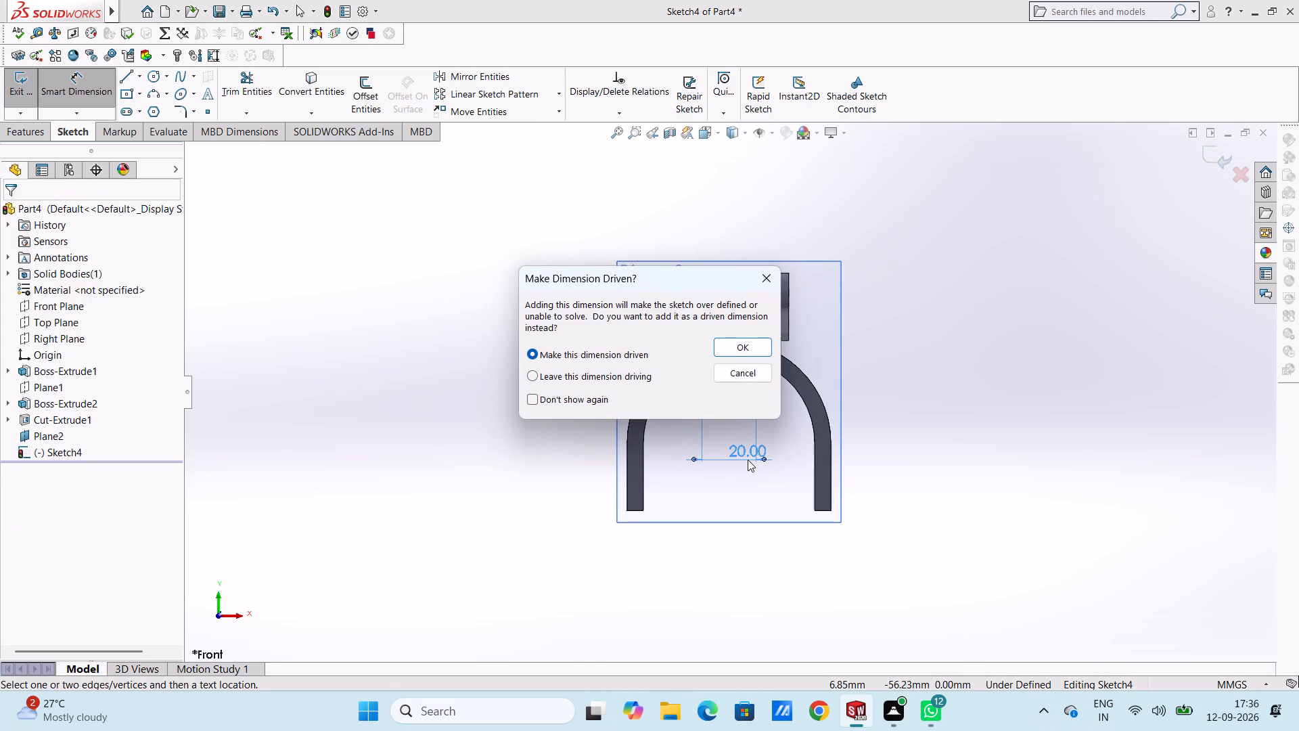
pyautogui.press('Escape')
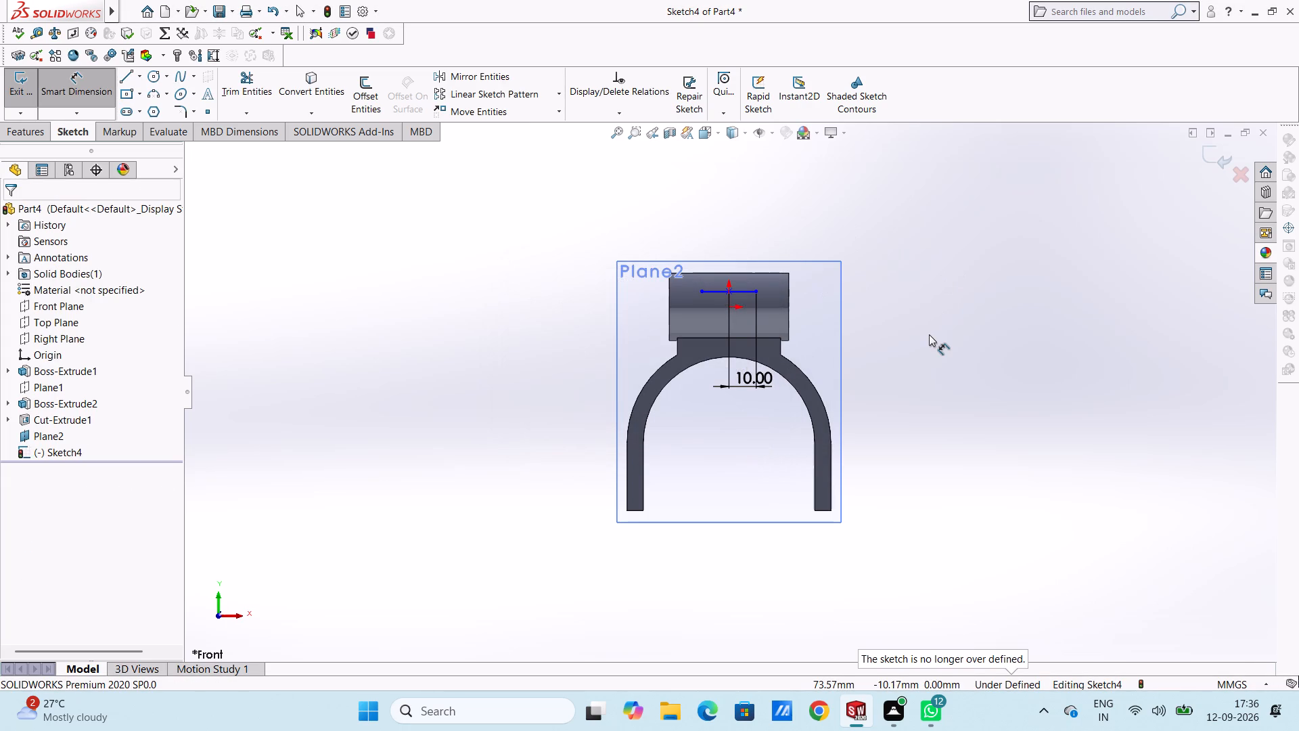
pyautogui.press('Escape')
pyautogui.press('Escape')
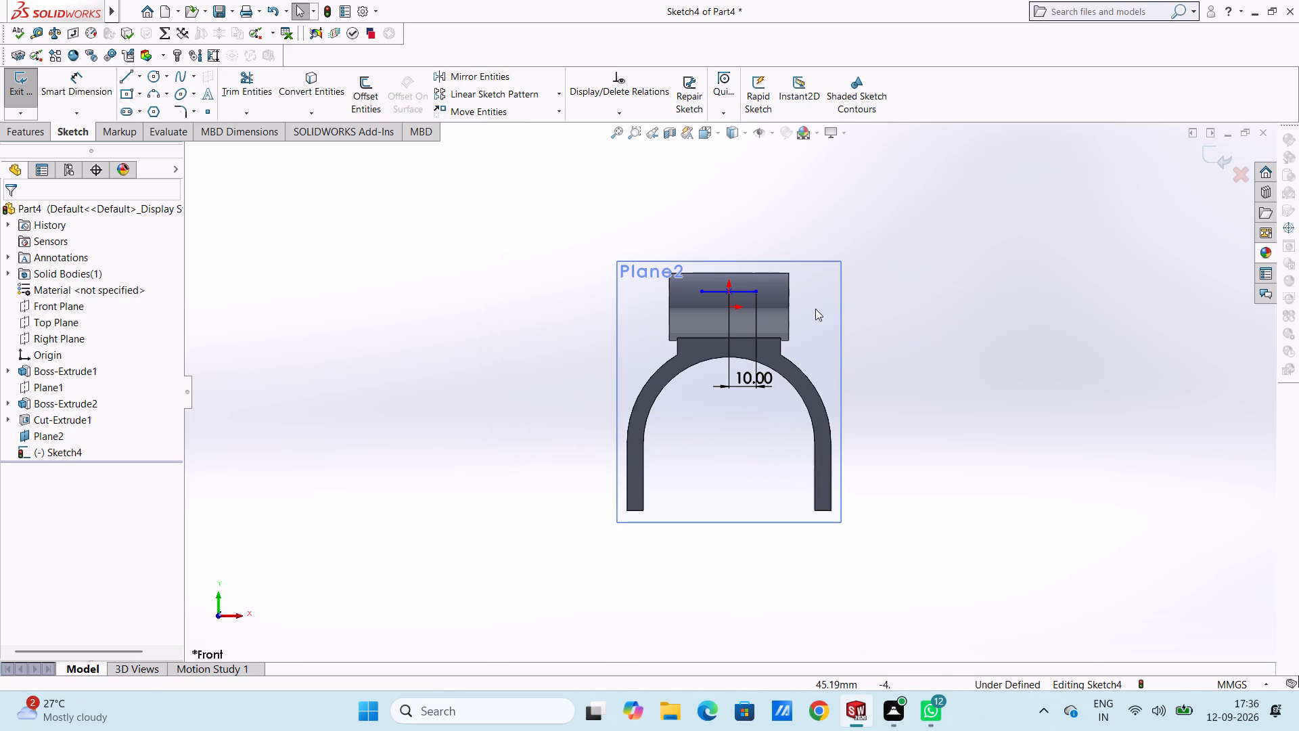
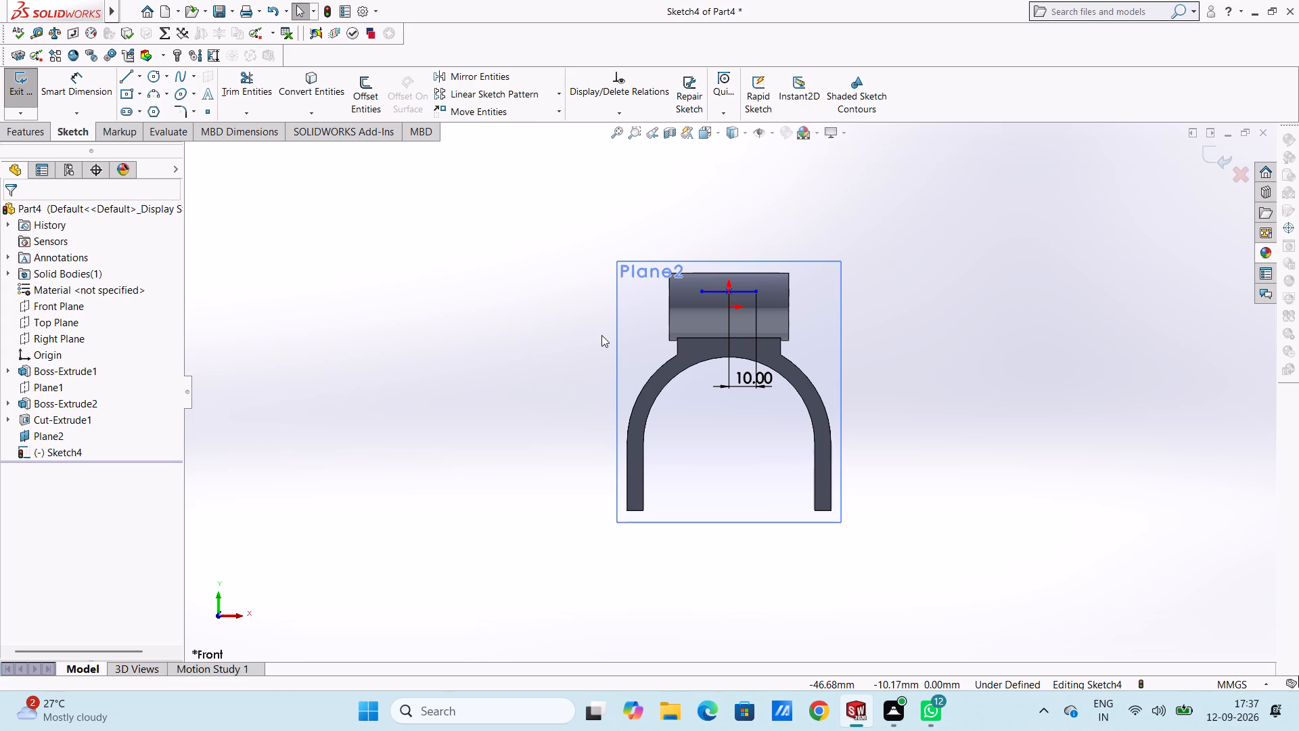
# Sketch two vertical lines, each 10 mm long, upward from both ends of the 20 mm horizontal line.
pyautogui.press('l')
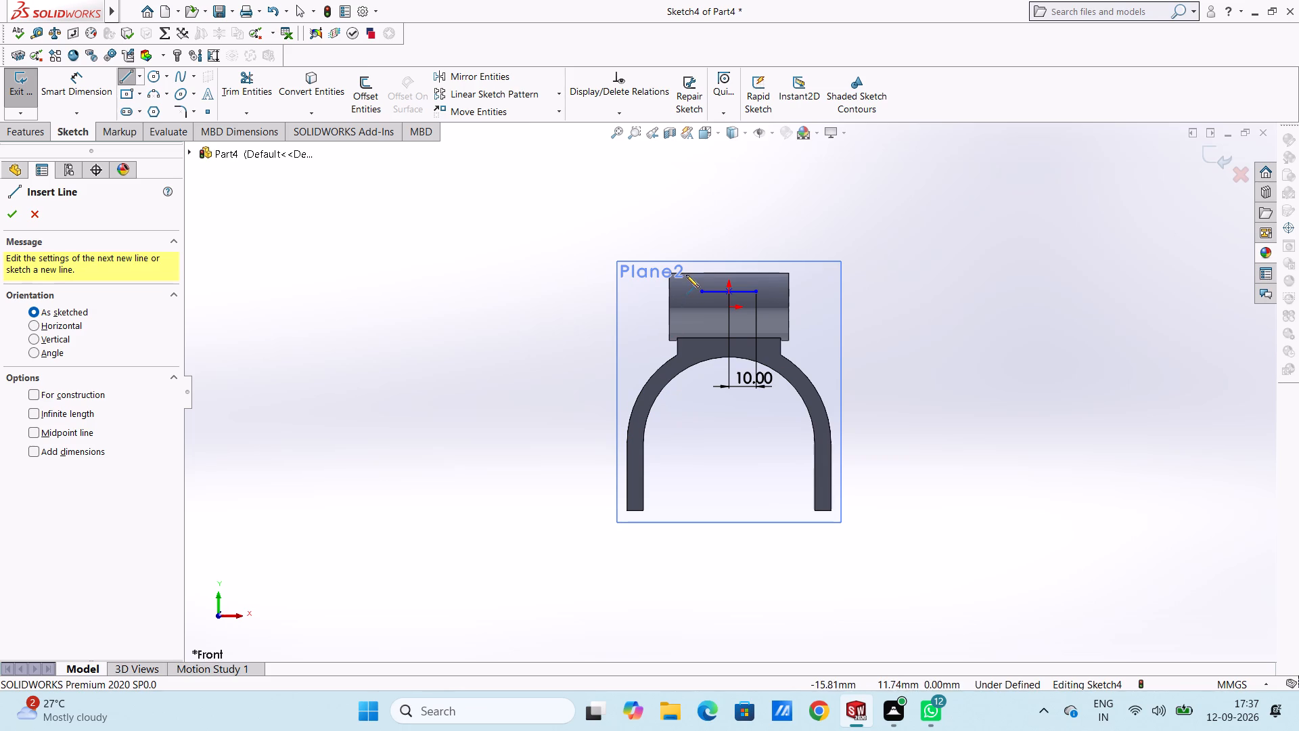
pyautogui.click(704, 294)
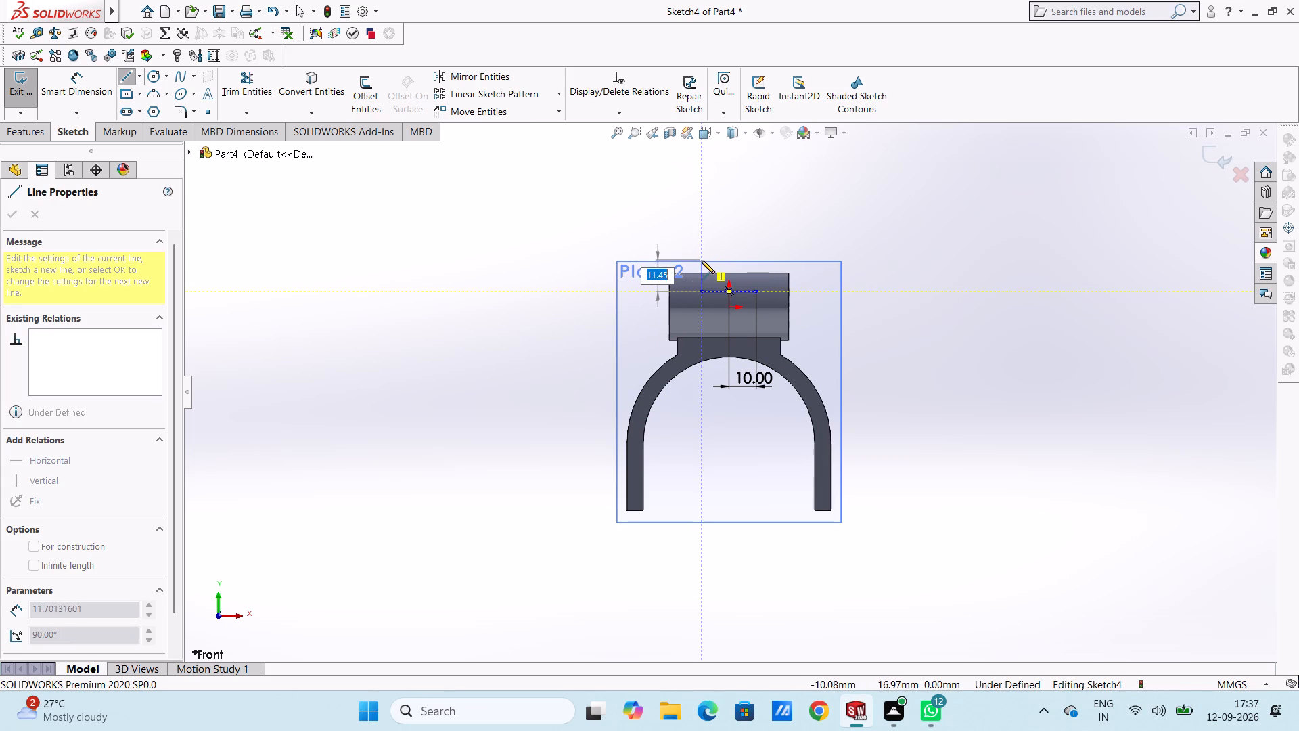
pyautogui.write('10')
pyautogui.press('Return')
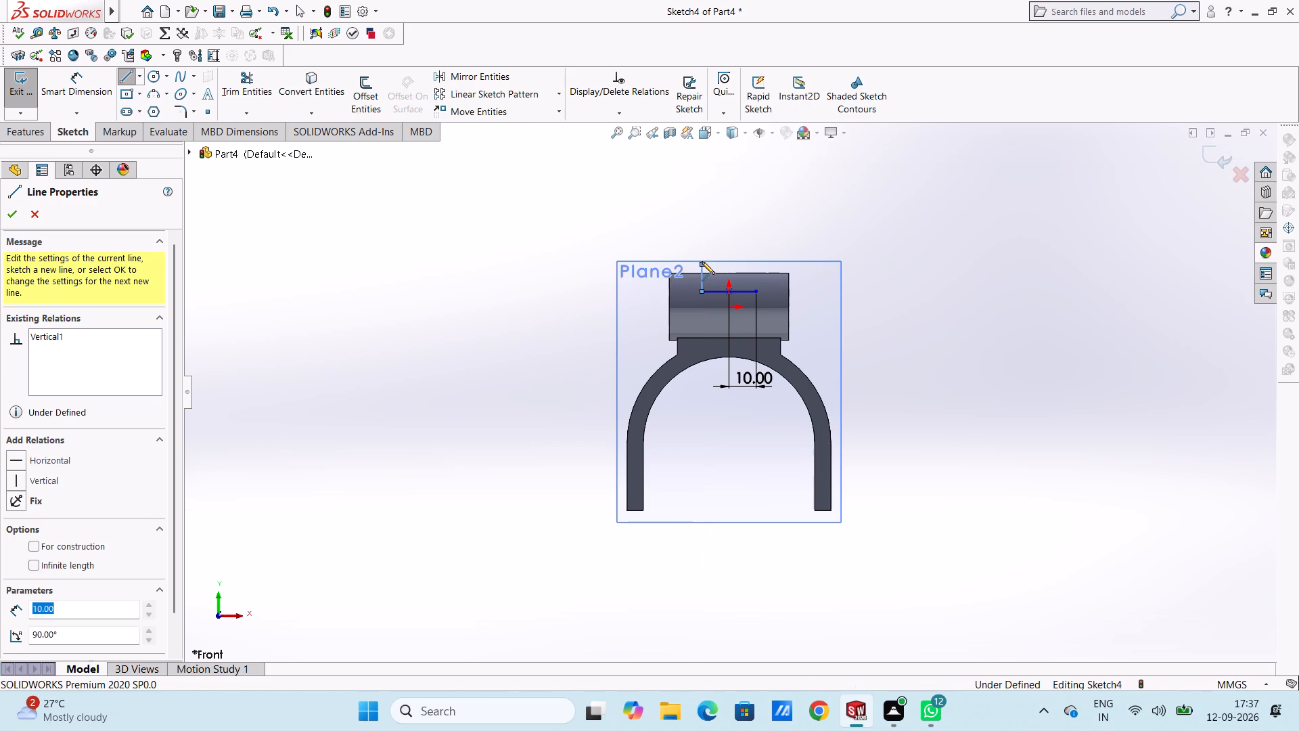
pyautogui.press('Escape')
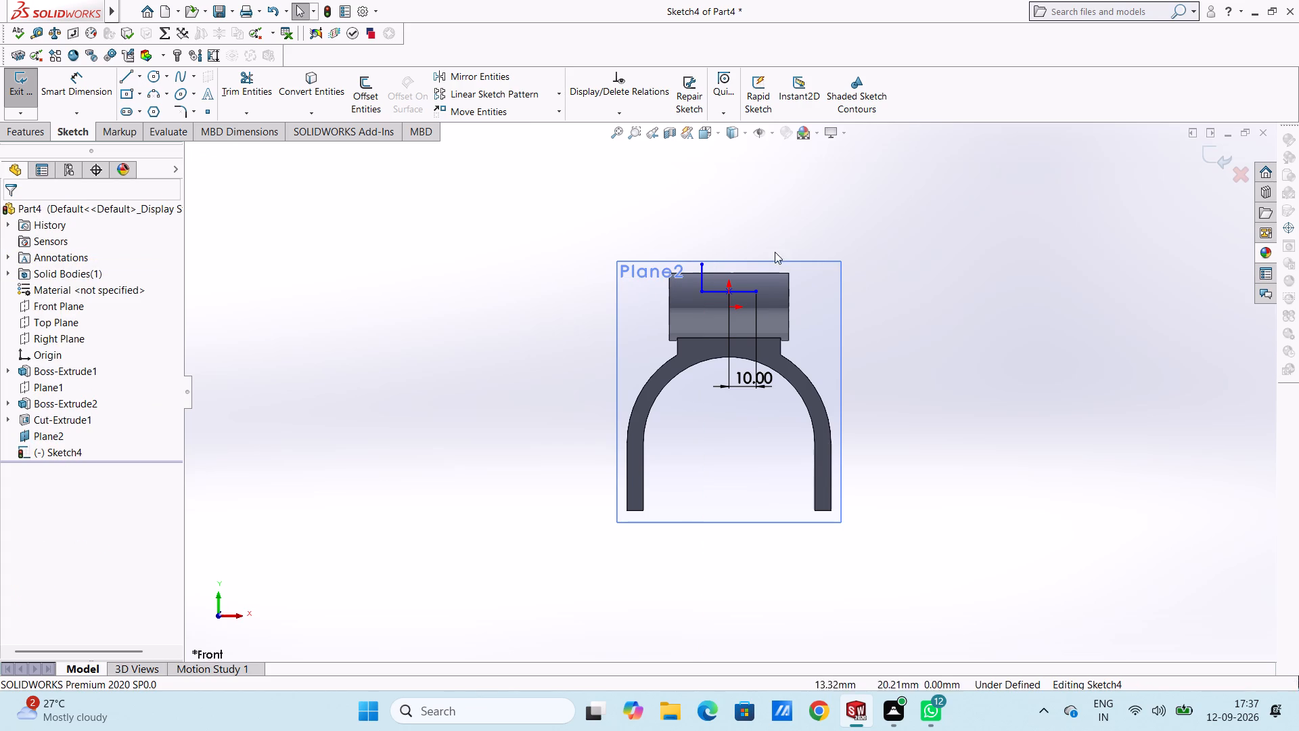
pyautogui.press('l')
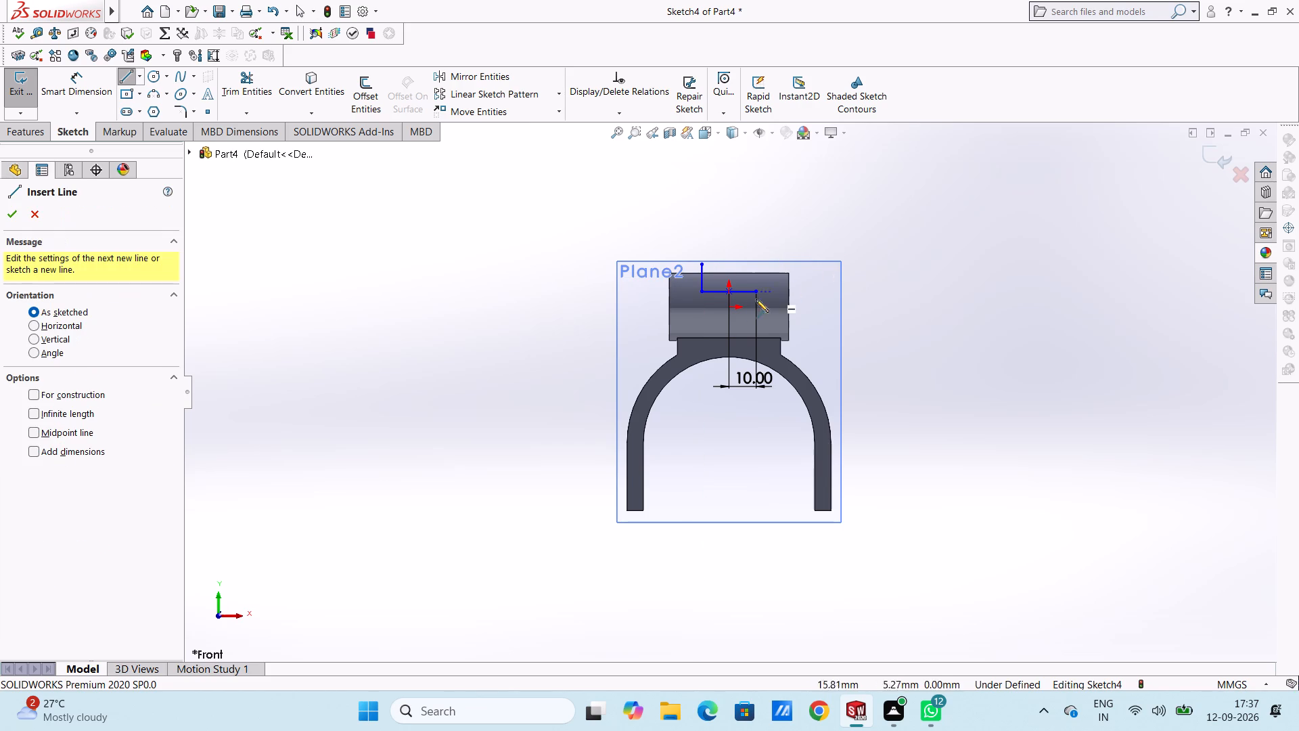
pyautogui.click(757, 293)
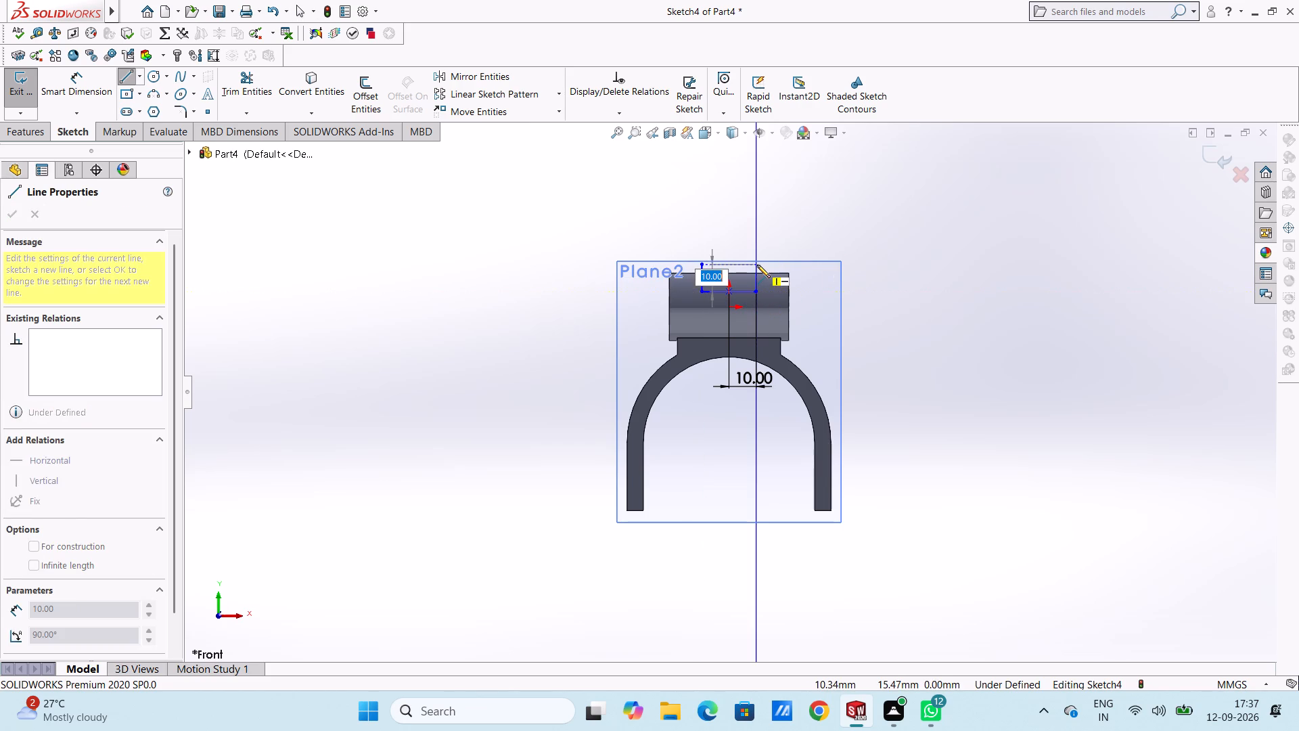
pyautogui.click(757, 265)
pyautogui.press('Escape')
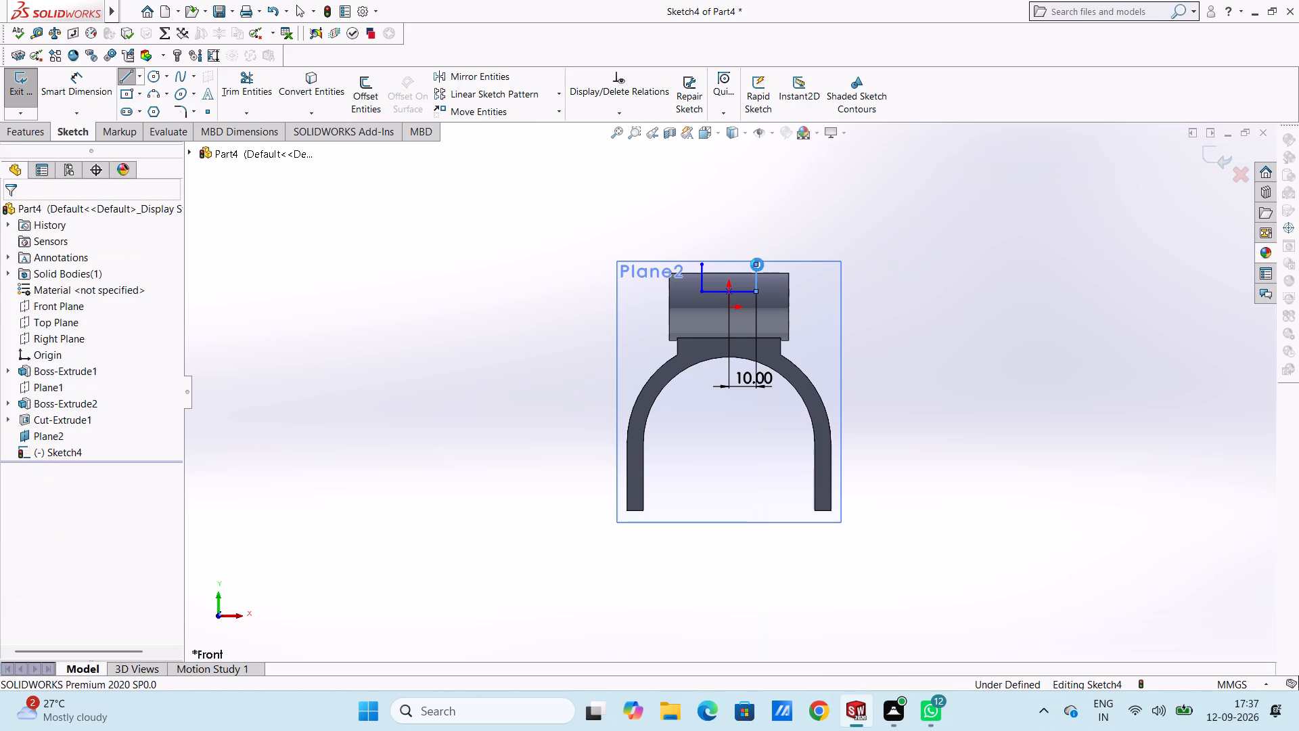
pyautogui.press('Escape')
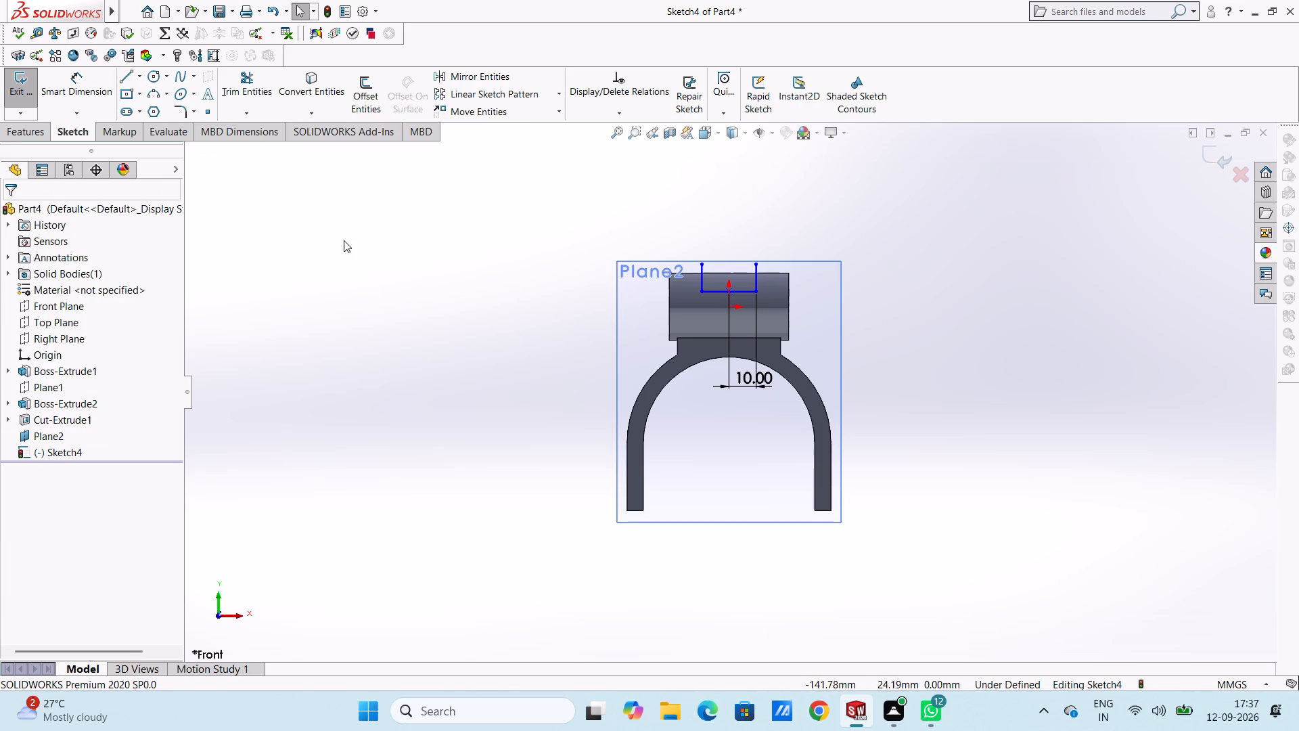
# Close the top of the profile with a three-point semicircular arc of 10 mm radius joining the two vertical lines' upper ends.
pyautogui.click(144, 91)
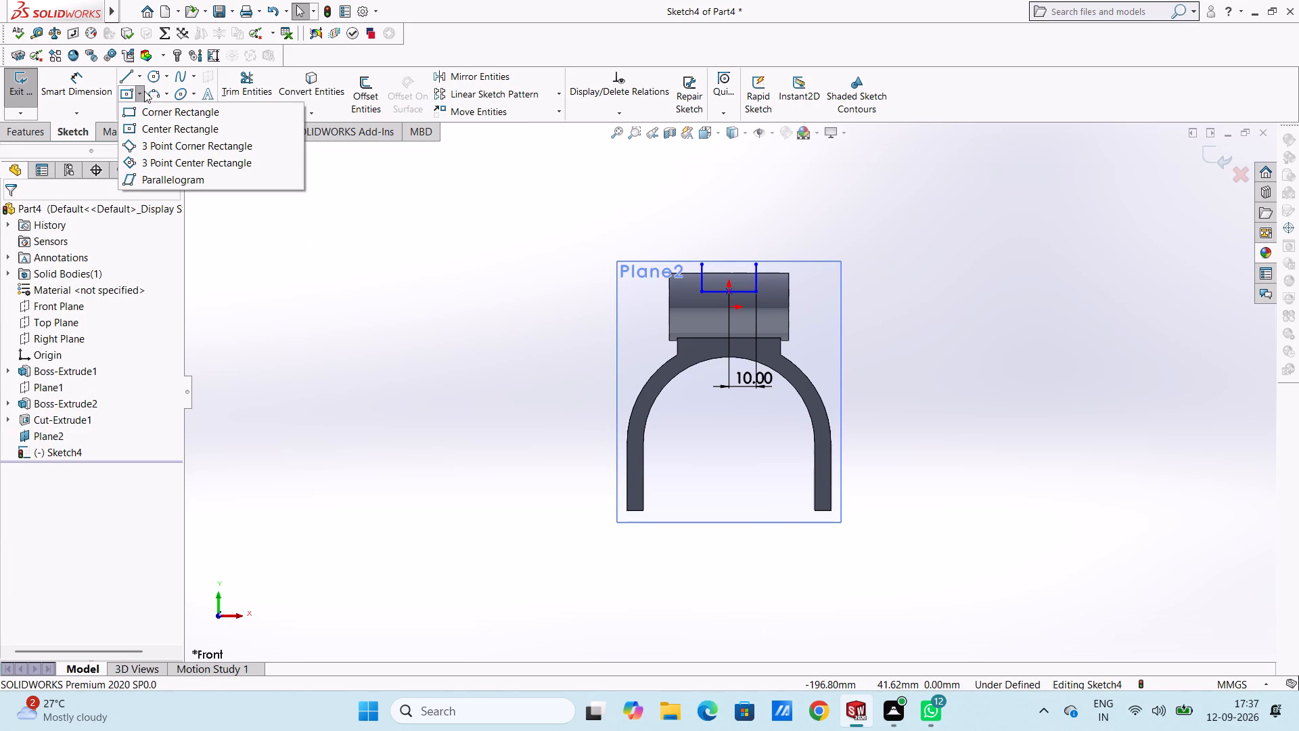
pyautogui.click(153, 93)
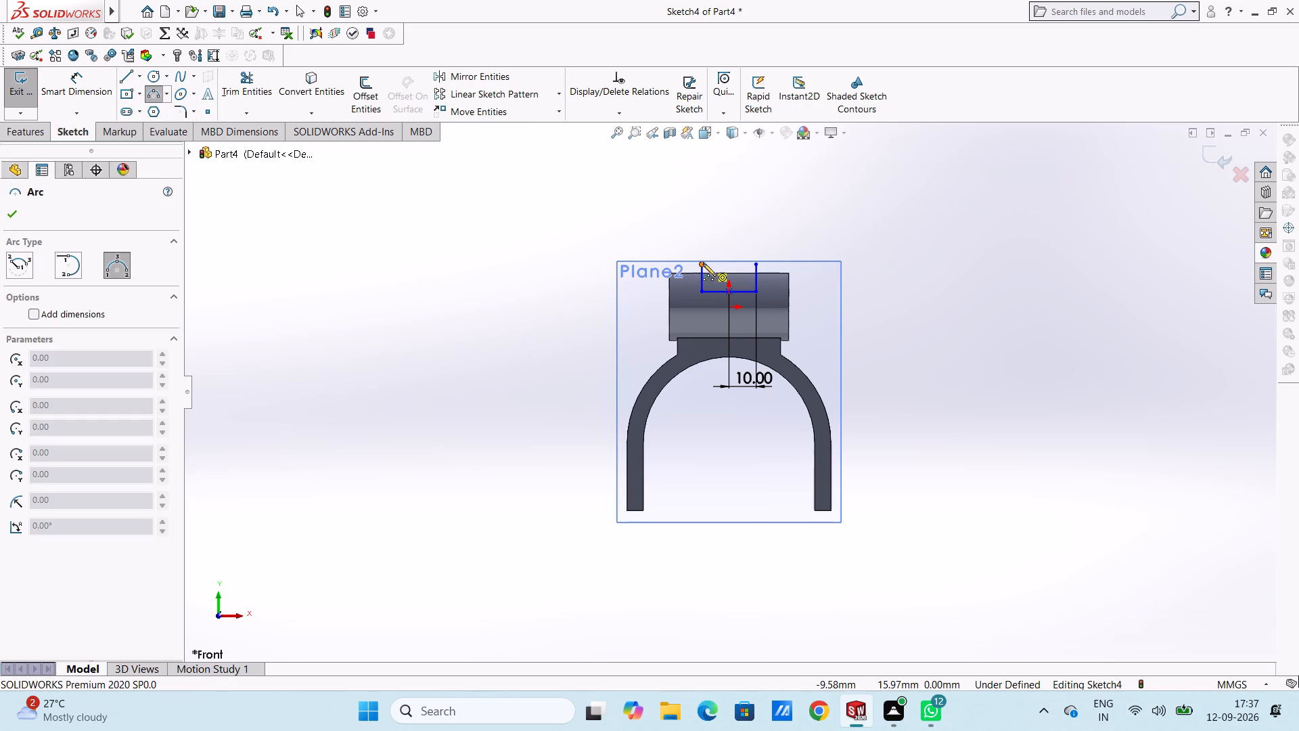
pyautogui.click(704, 263)
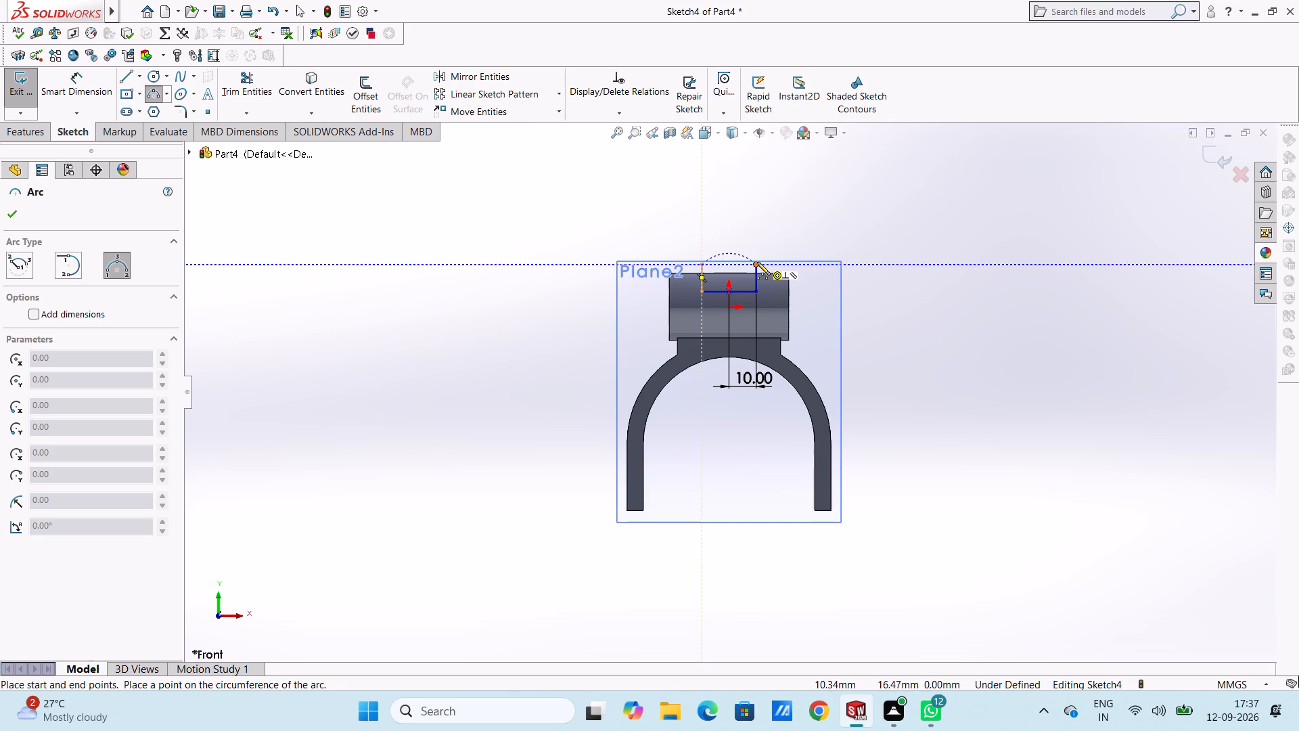
pyautogui.click(757, 262)
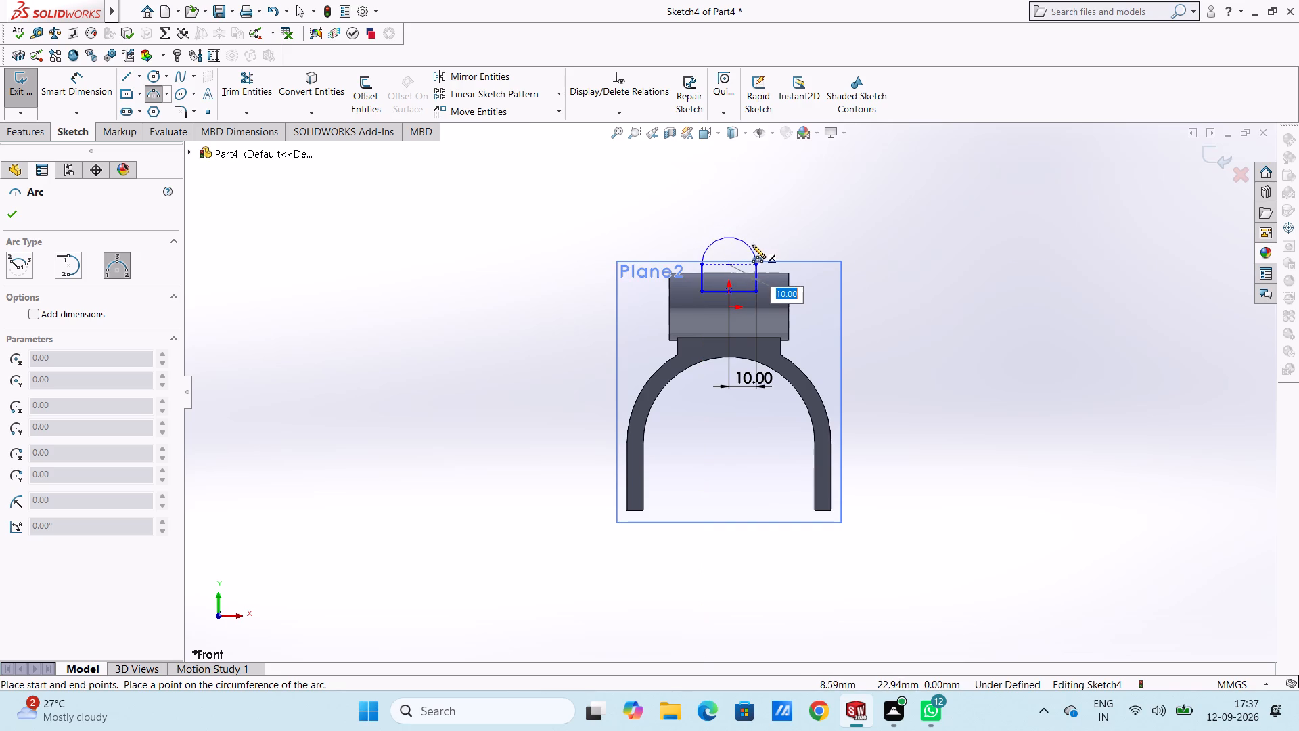
pyautogui.click(752, 246)
pyautogui.press('Escape')
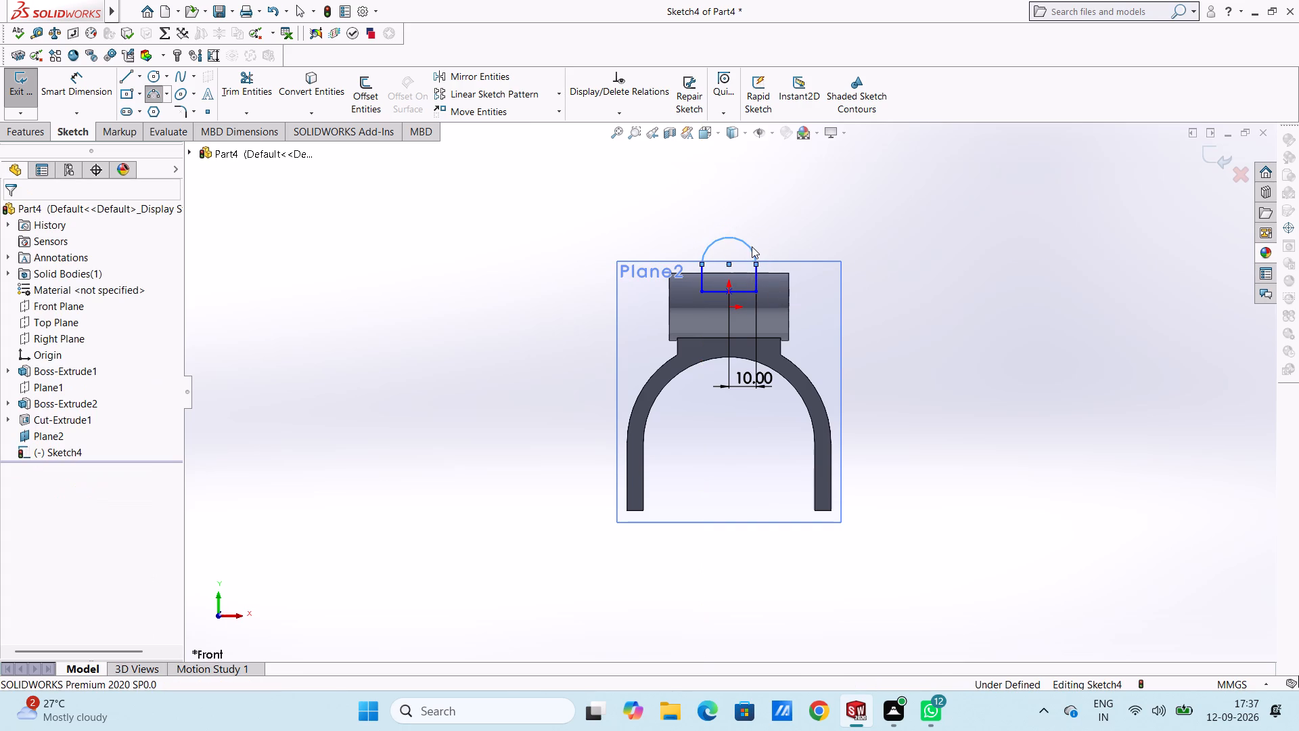
pyautogui.press('Escape')
# Sketch a circle of 4.525 mm radius centred on the arc's centre point.
pyautogui.keyDown('ctrl'); pyautogui.scroll(-3, 752, 246); pyautogui.keyUp('ctrl')
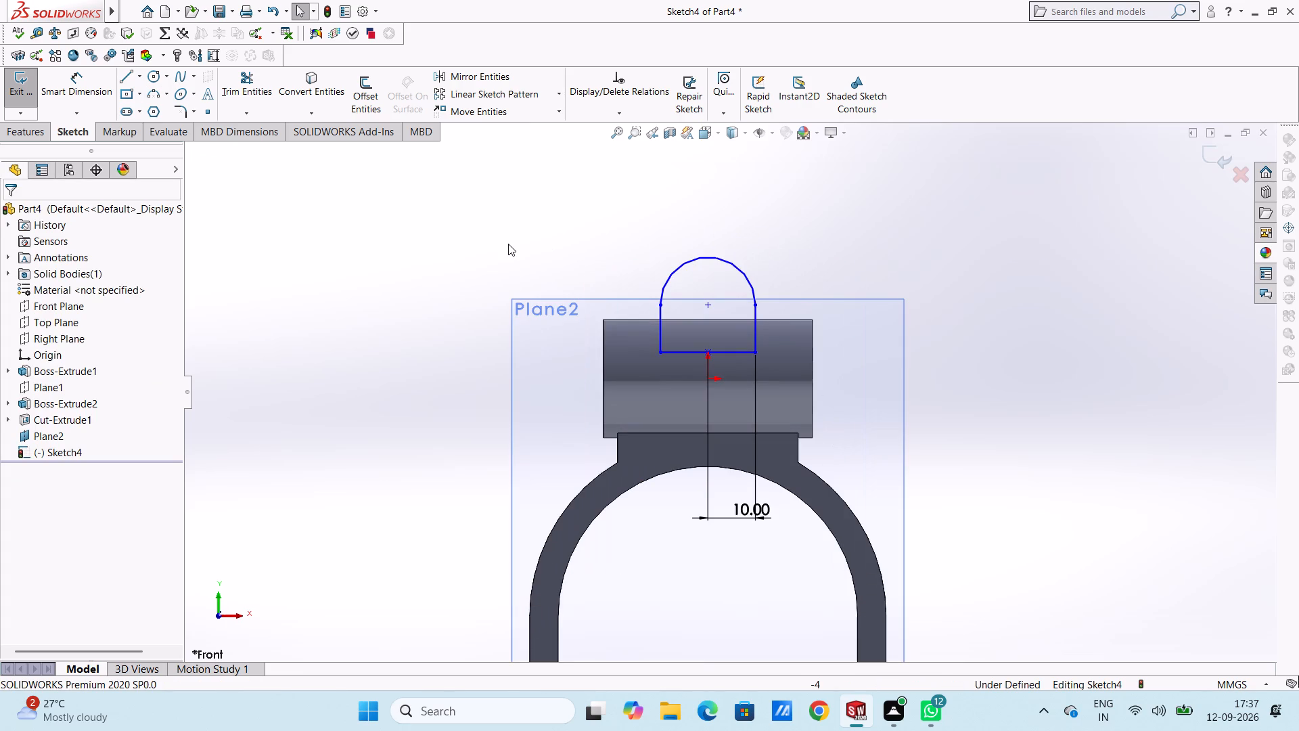
pyautogui.click(153, 73)
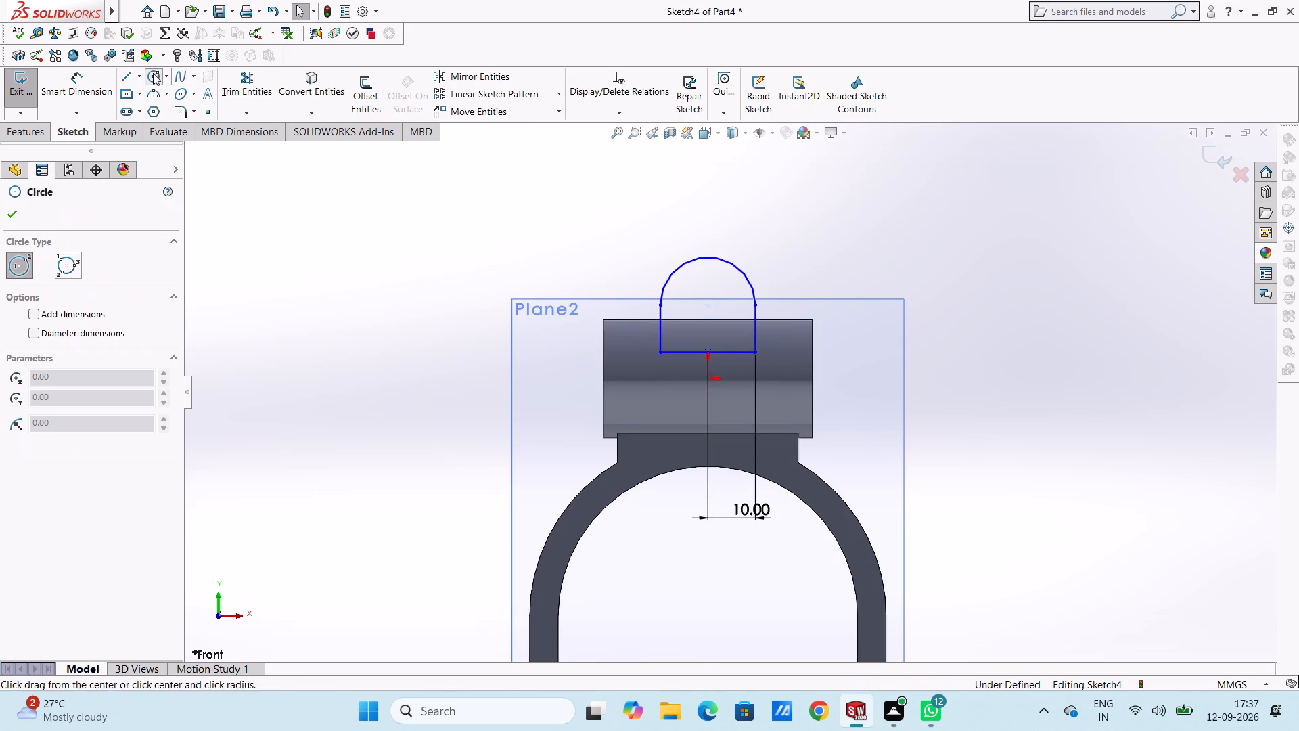
pyautogui.click(707, 305)
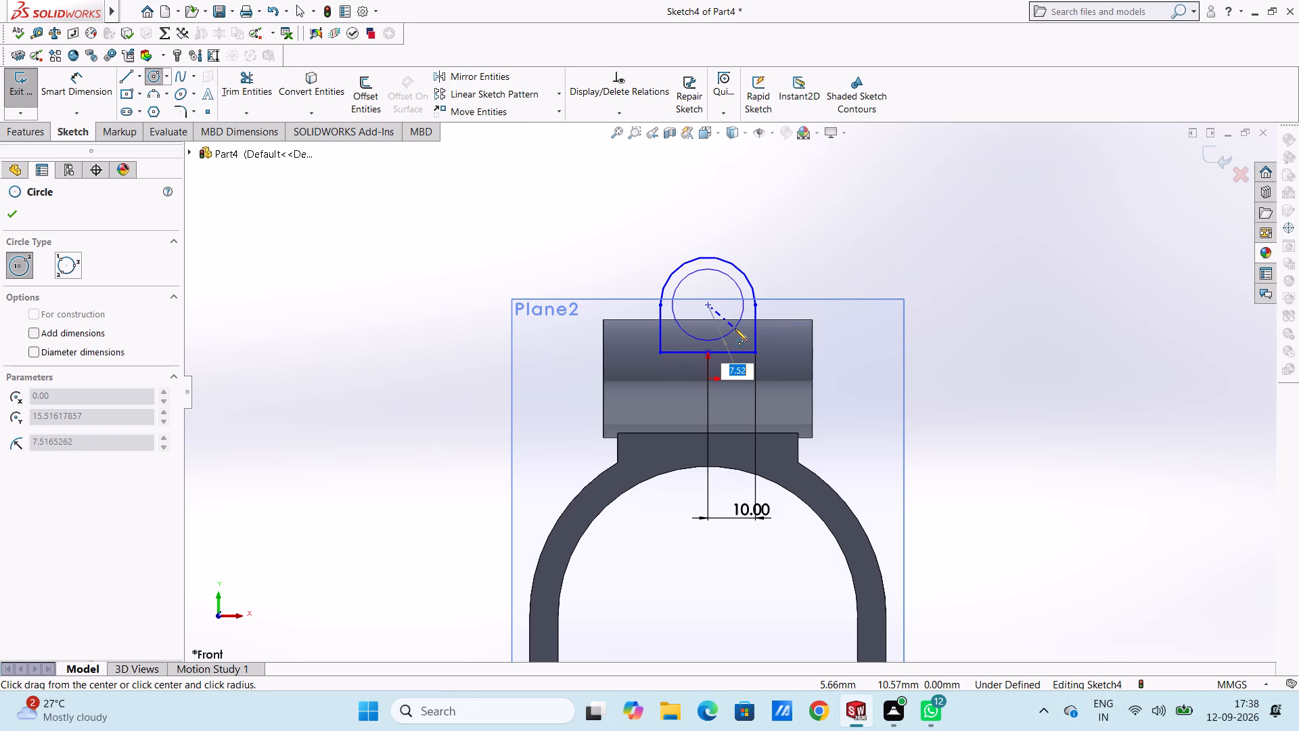
pyautogui.write('4.')
pyautogui.write('525')
pyautogui.press('Return')
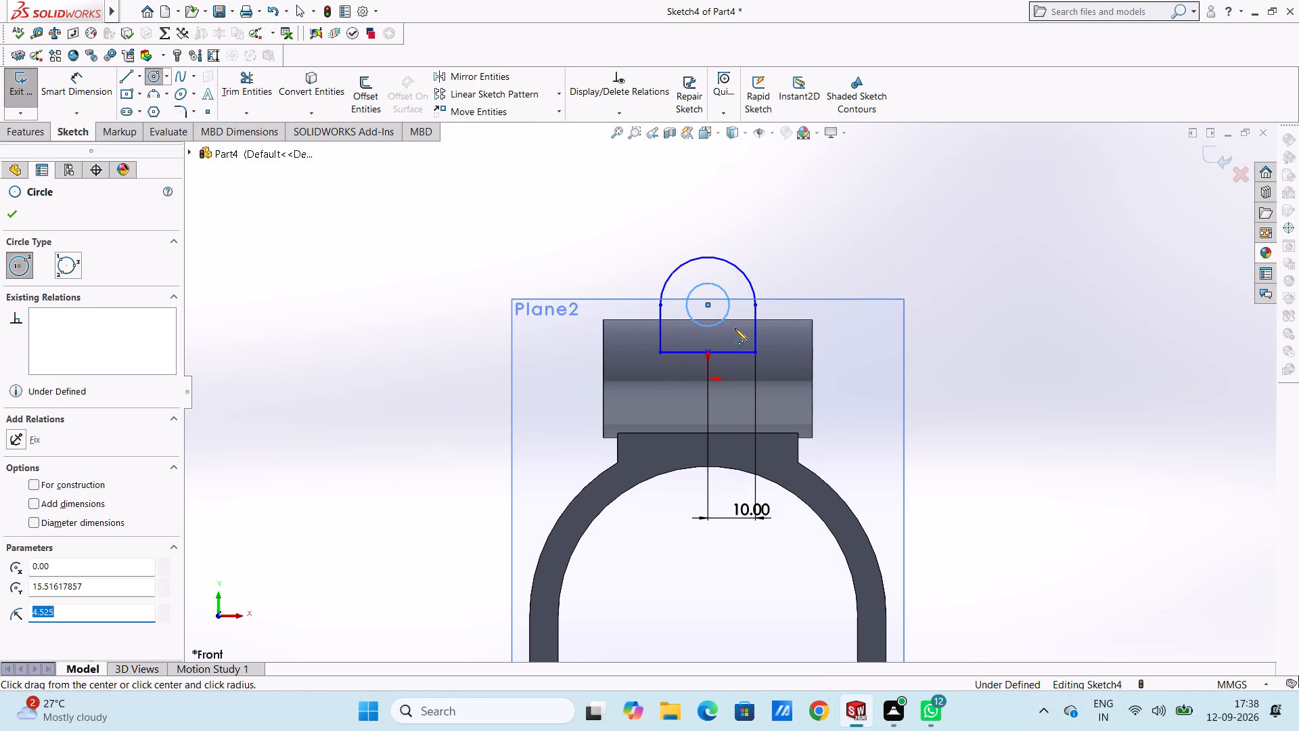
pyautogui.press('Escape')
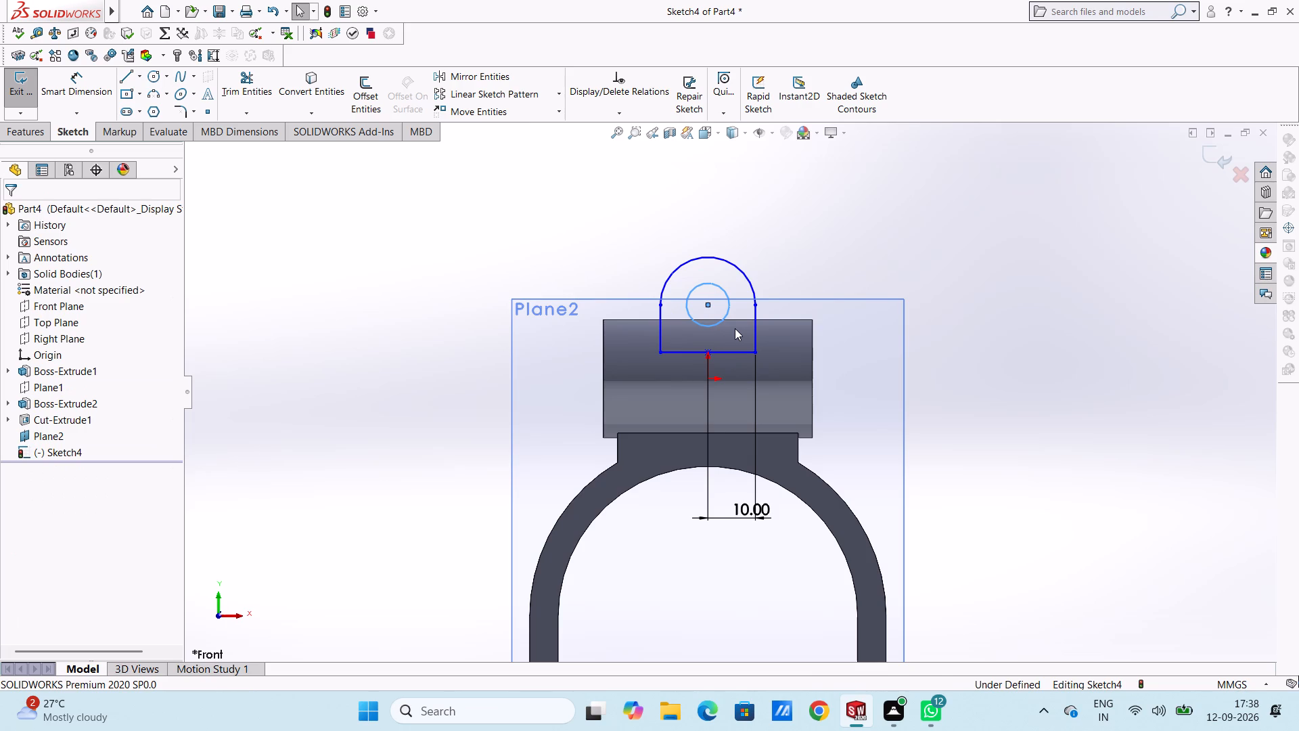
# Dimension the circle's diameter as 9.05 mm.
pyautogui.click(89, 85)
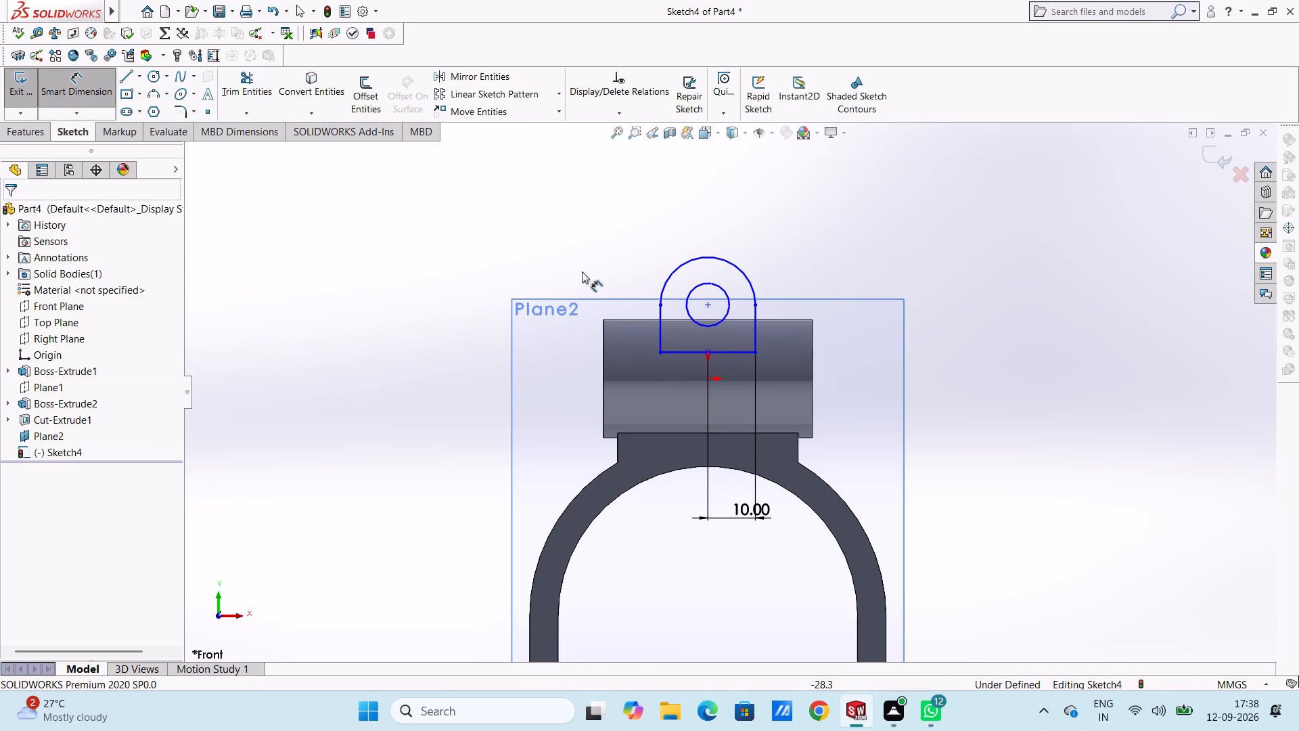
pyautogui.click(729, 292)
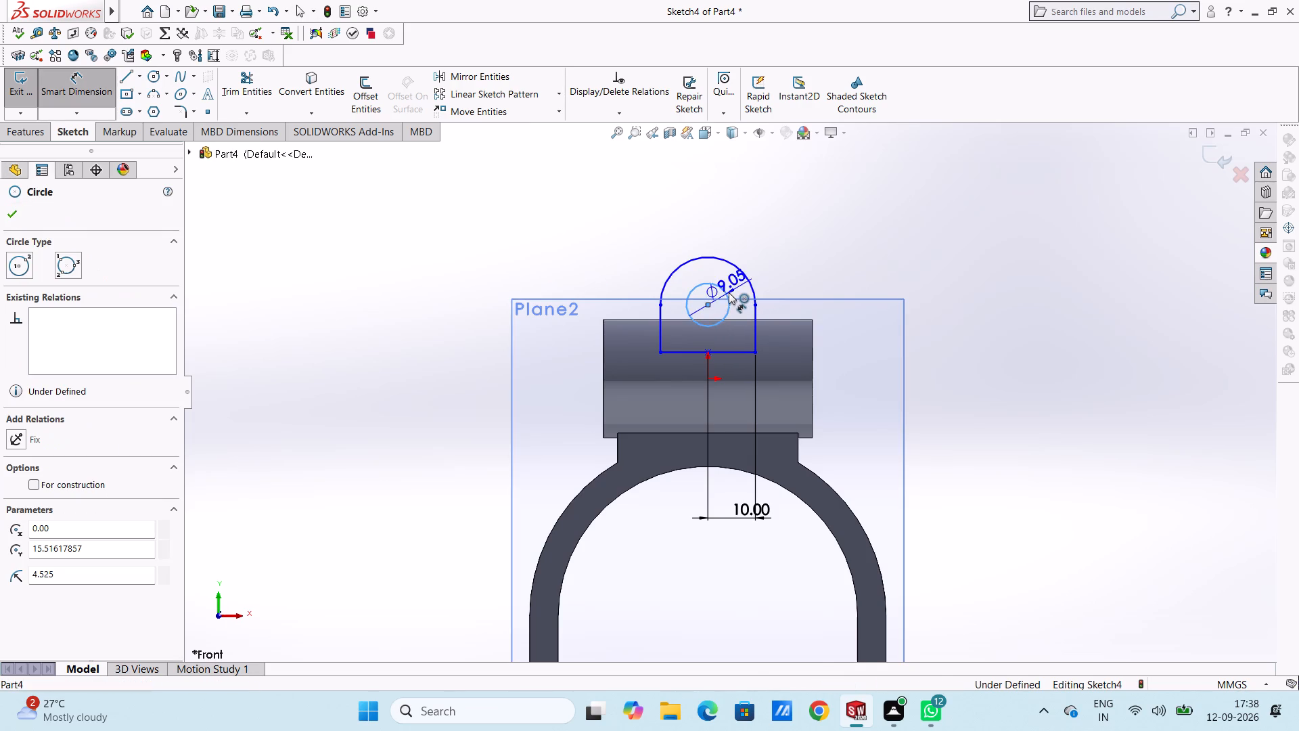
pyautogui.click(952, 230)
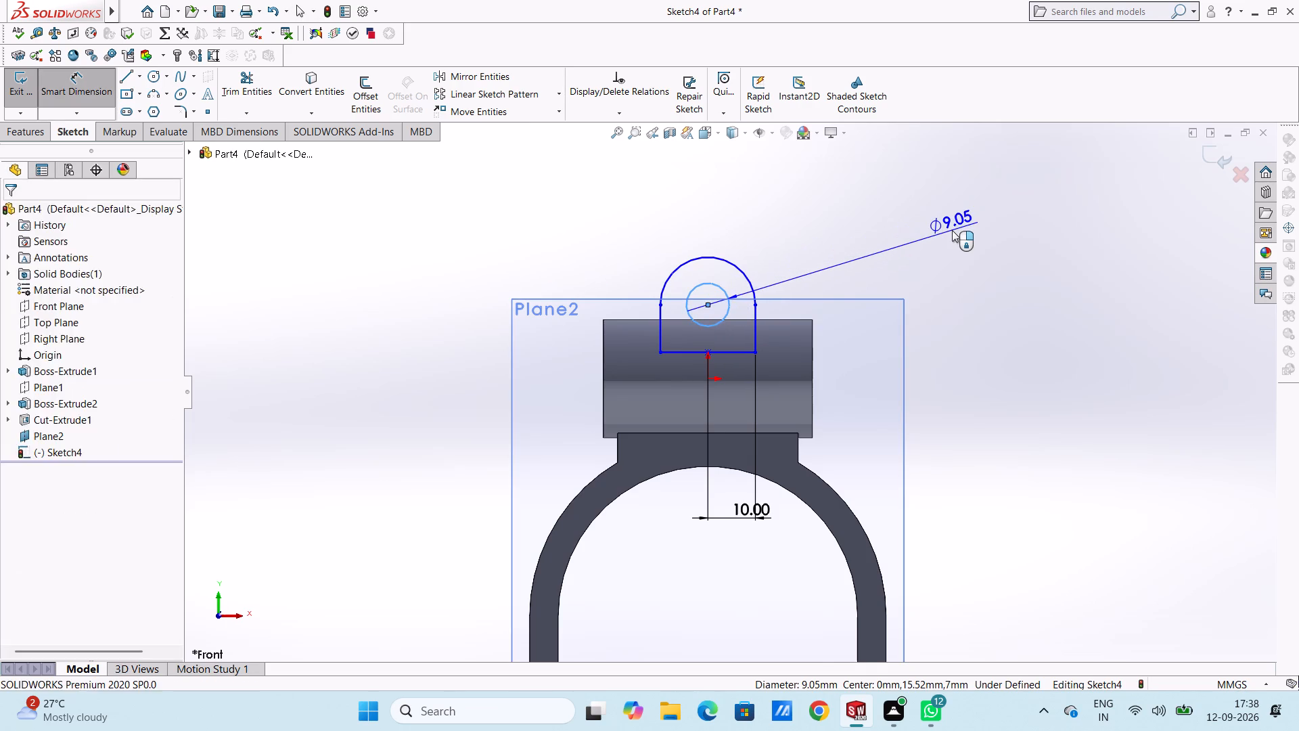
pyautogui.press('Return')
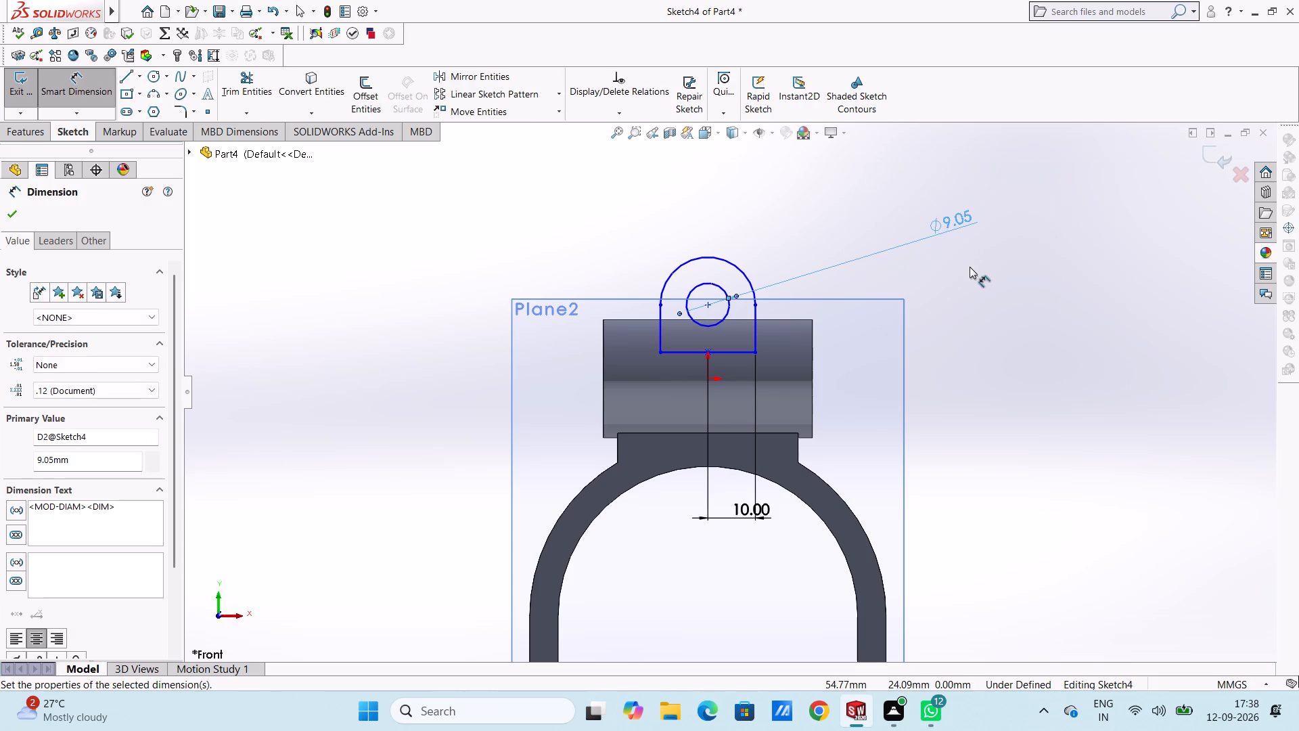
pyautogui.click(970, 267)
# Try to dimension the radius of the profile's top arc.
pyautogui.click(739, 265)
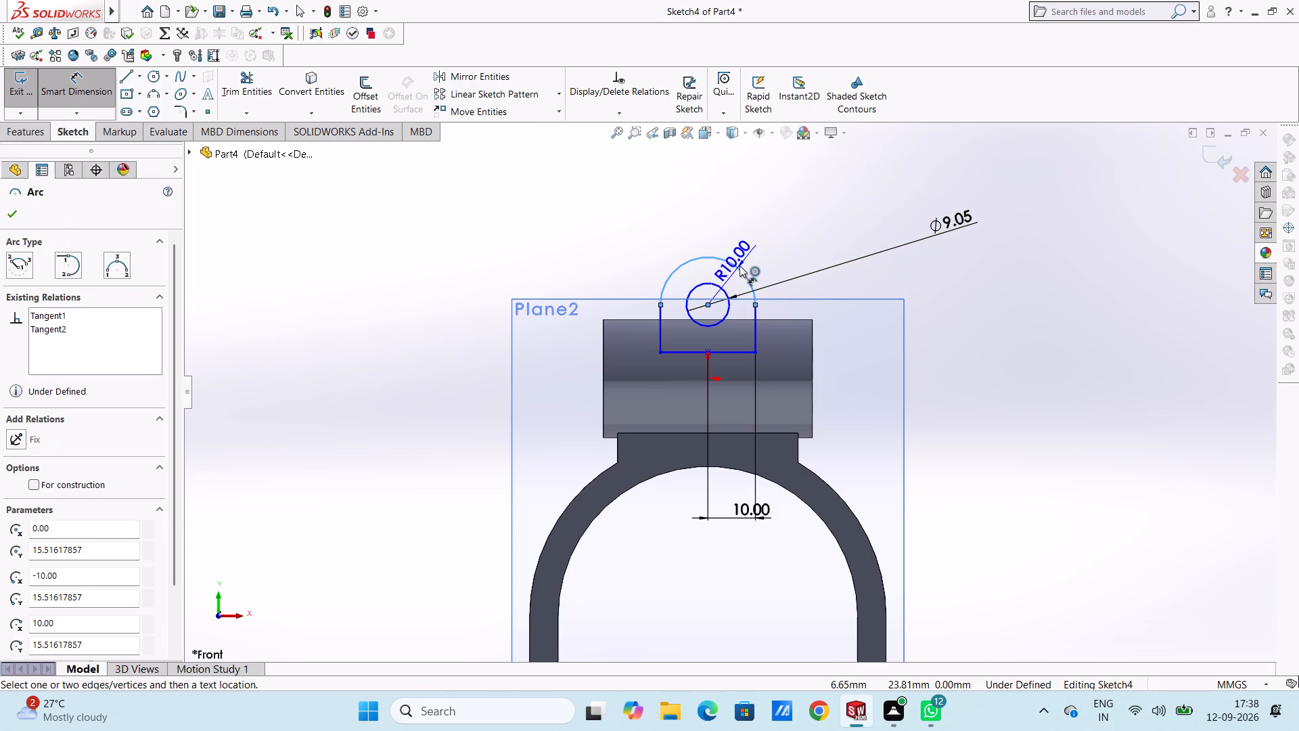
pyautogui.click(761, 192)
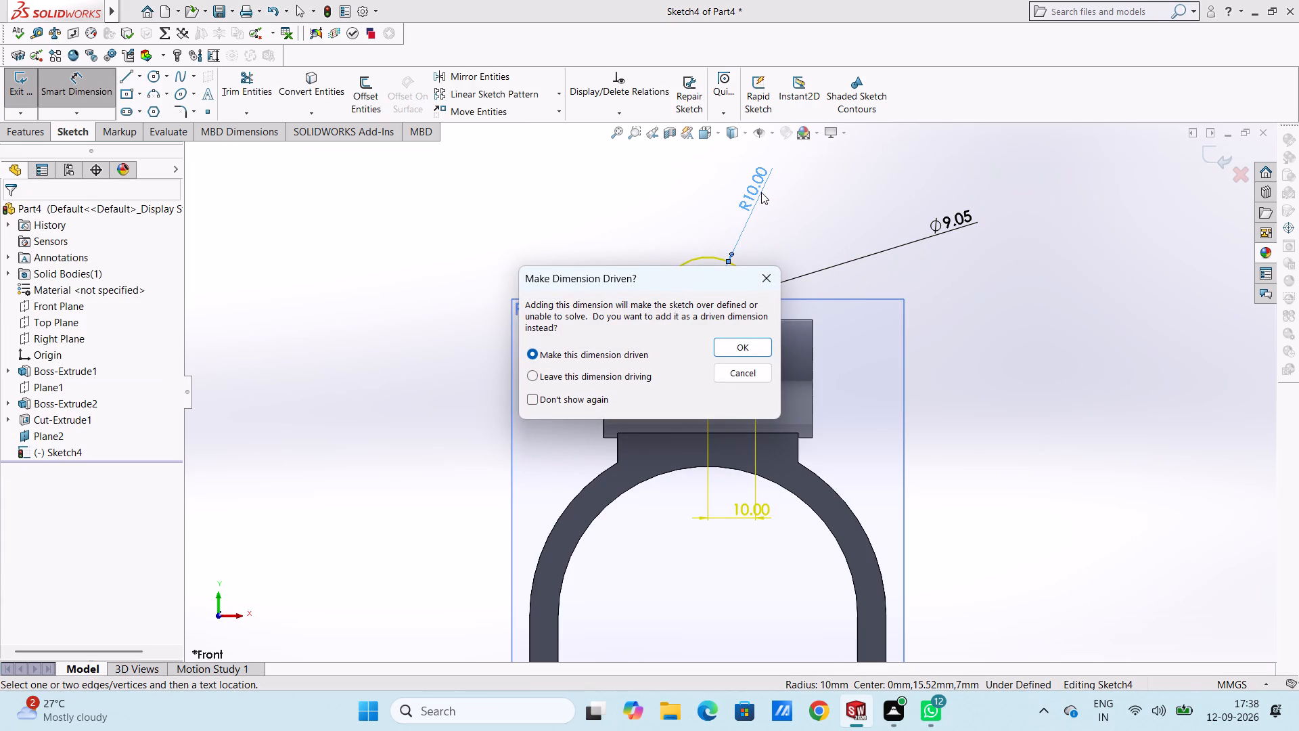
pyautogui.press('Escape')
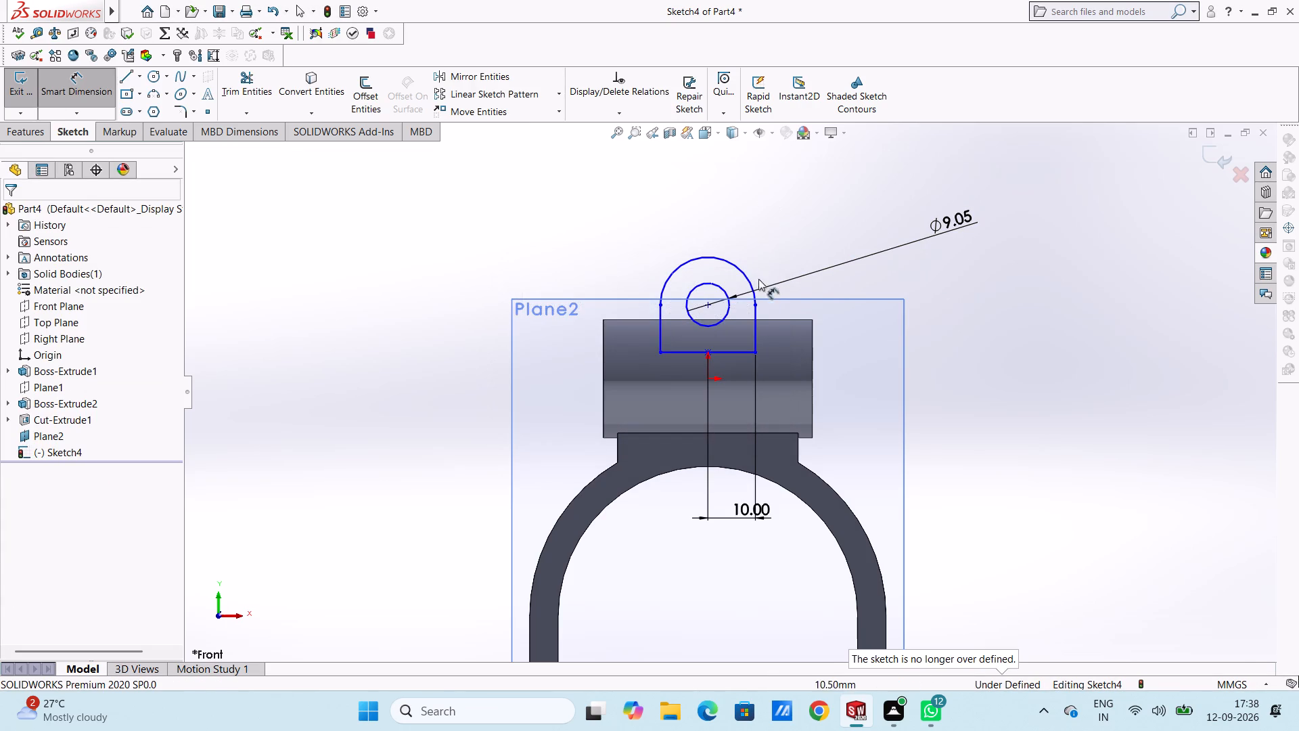
# Dimension the length of the profile's right vertical line as 10 mm.
pyautogui.click(754, 333)
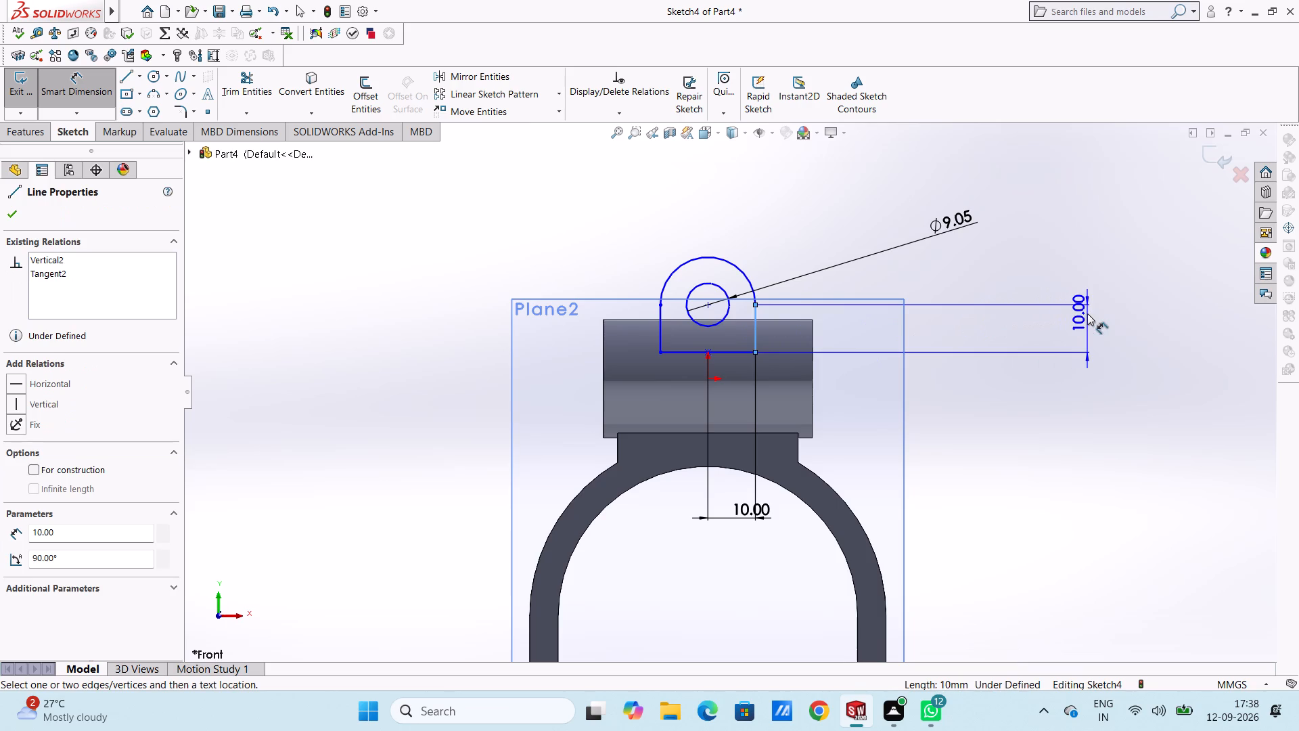
pyautogui.click(1087, 313)
pyautogui.press('Return')
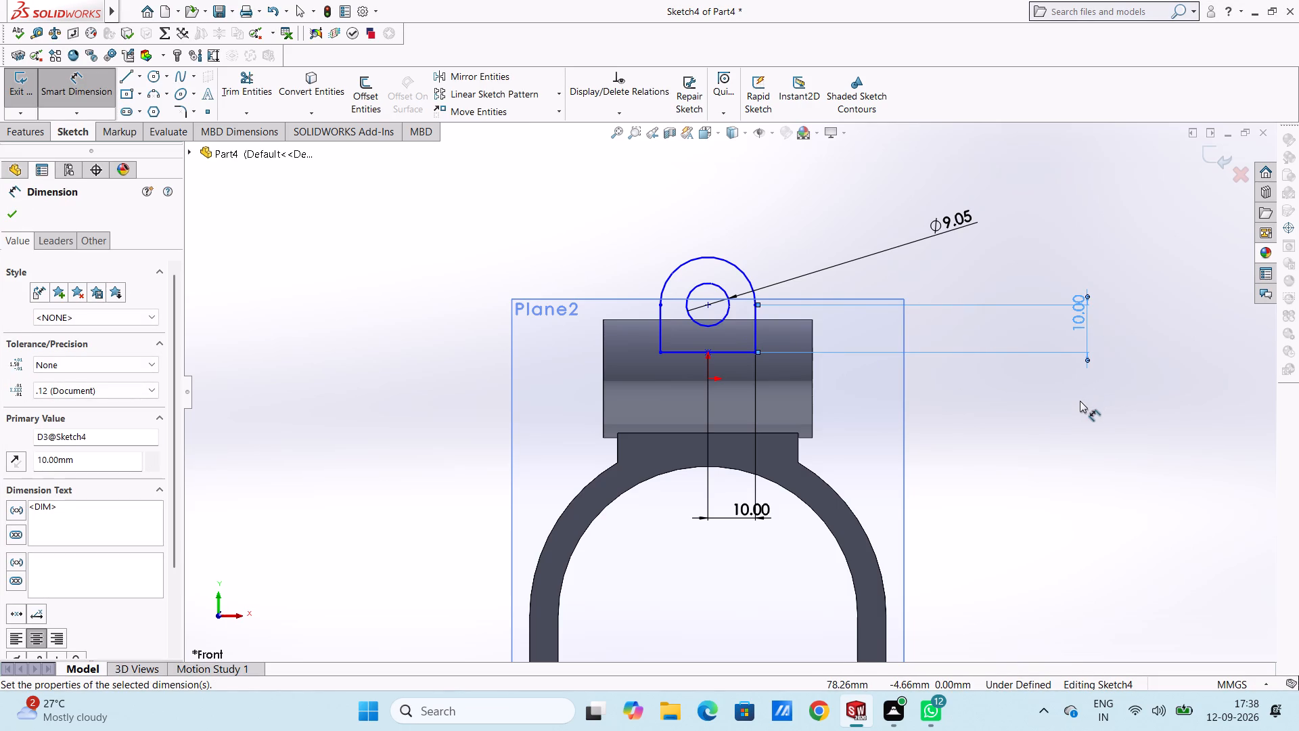
pyautogui.press('Escape')
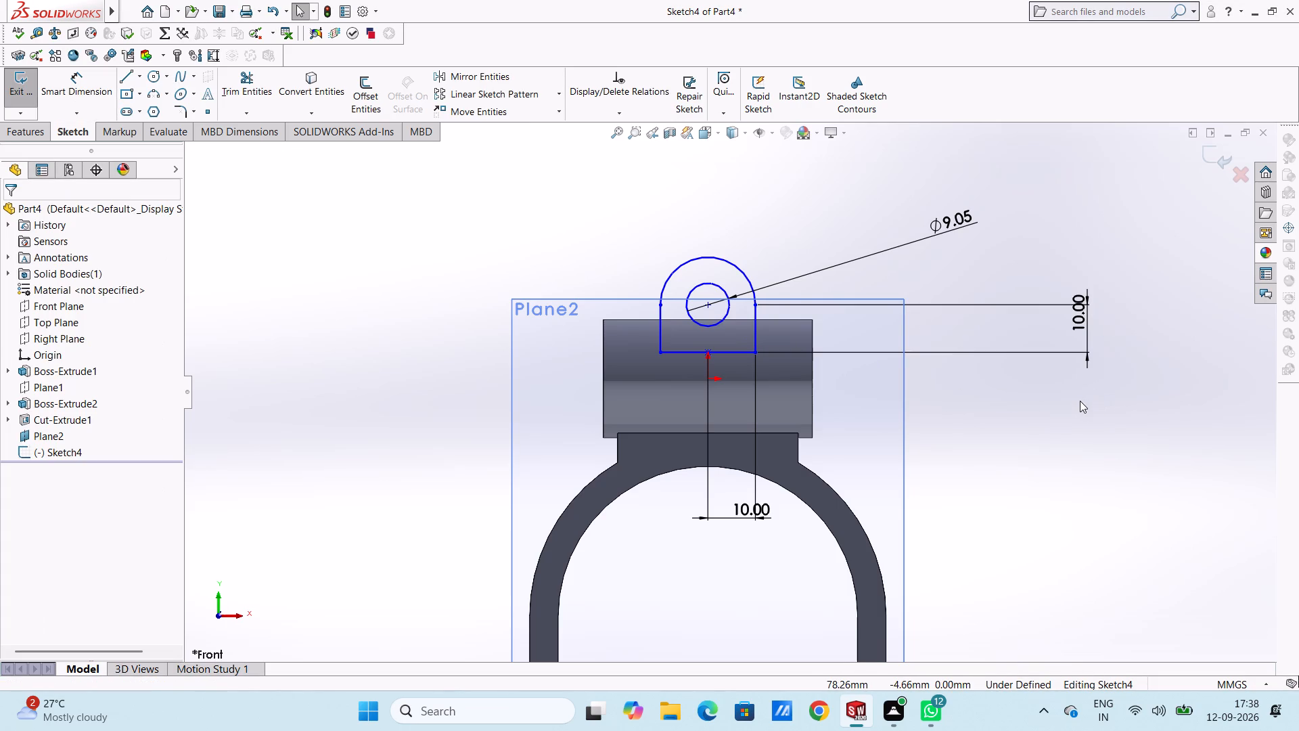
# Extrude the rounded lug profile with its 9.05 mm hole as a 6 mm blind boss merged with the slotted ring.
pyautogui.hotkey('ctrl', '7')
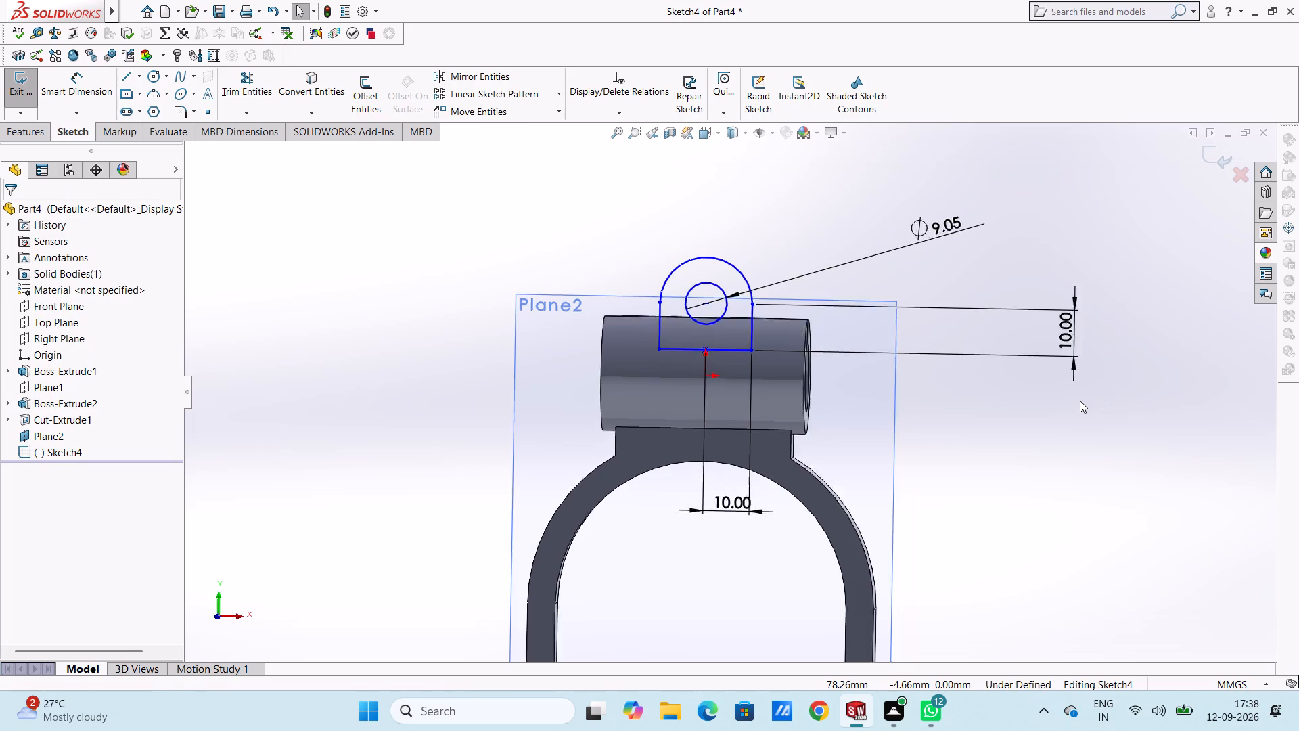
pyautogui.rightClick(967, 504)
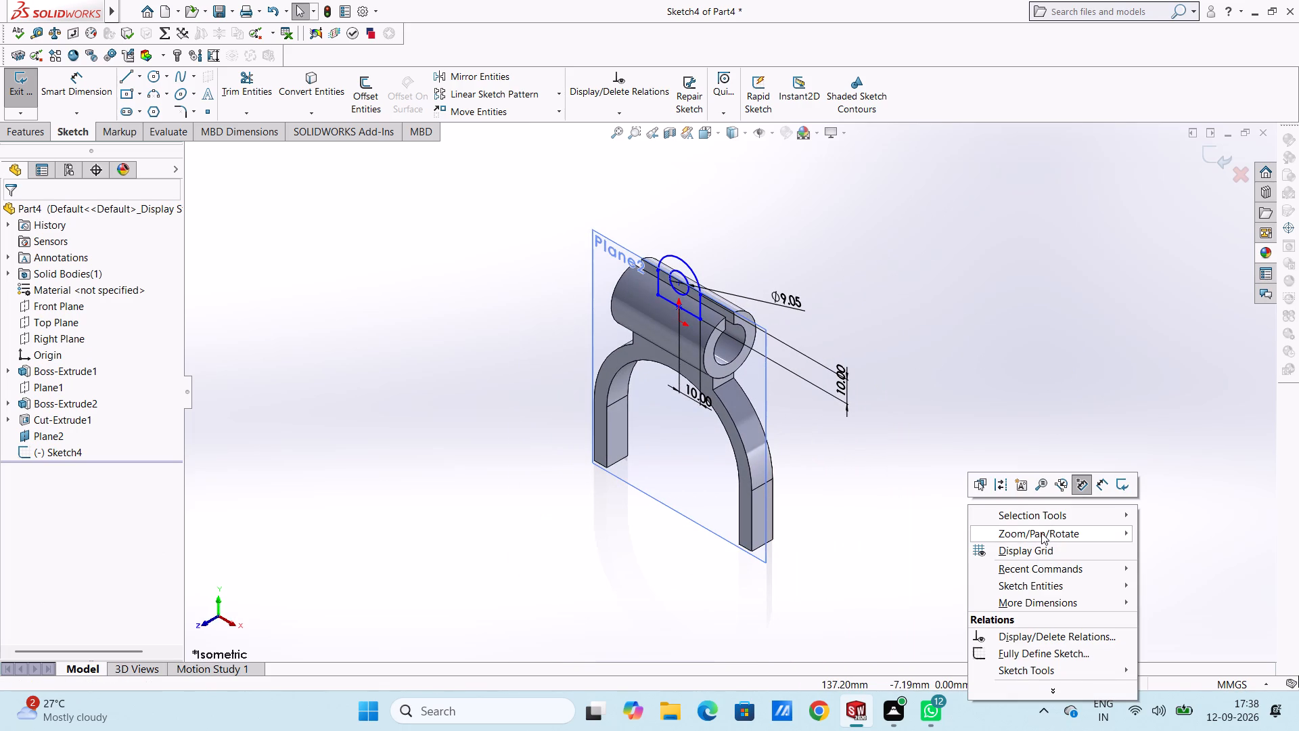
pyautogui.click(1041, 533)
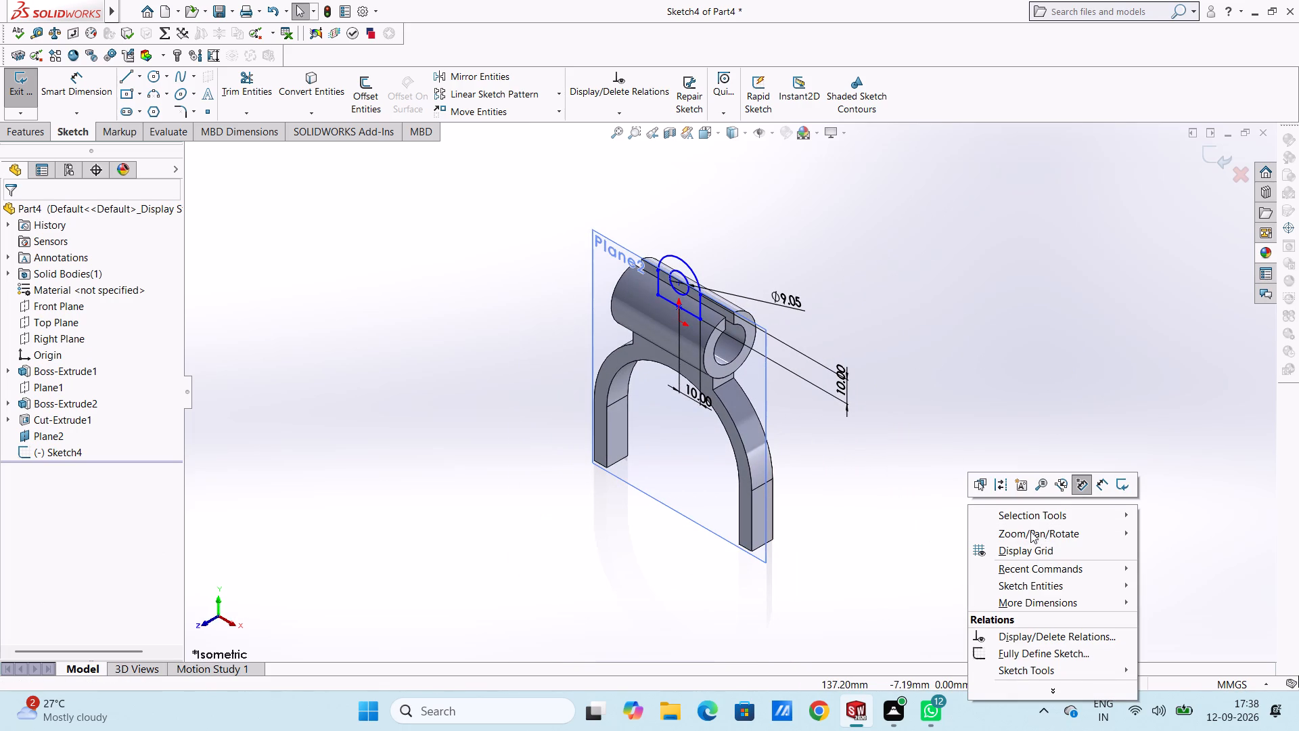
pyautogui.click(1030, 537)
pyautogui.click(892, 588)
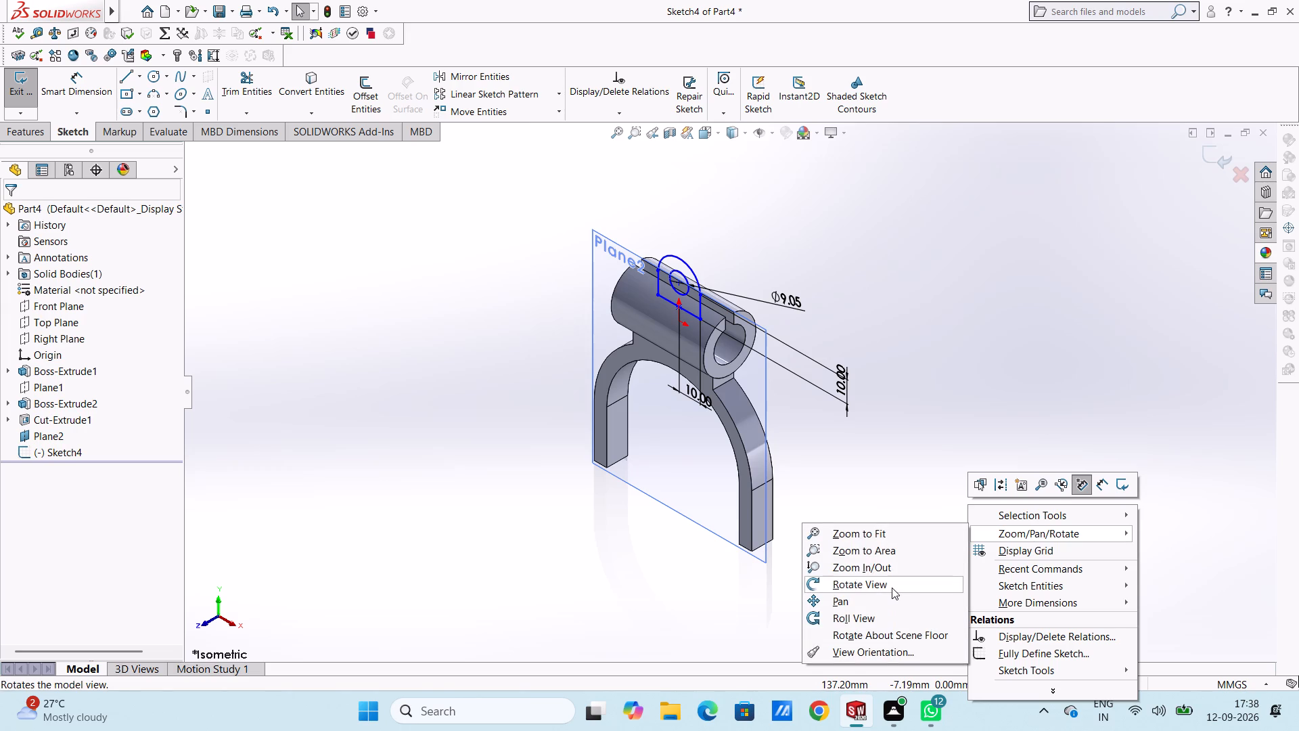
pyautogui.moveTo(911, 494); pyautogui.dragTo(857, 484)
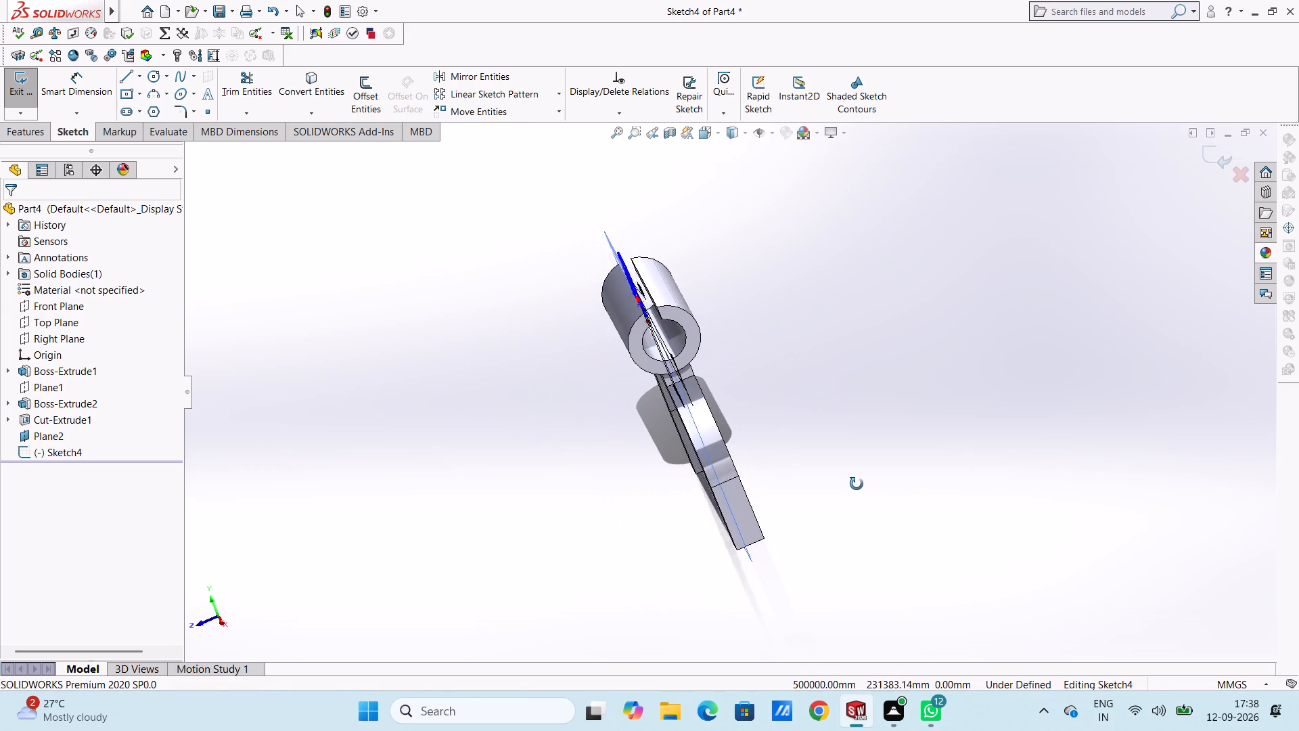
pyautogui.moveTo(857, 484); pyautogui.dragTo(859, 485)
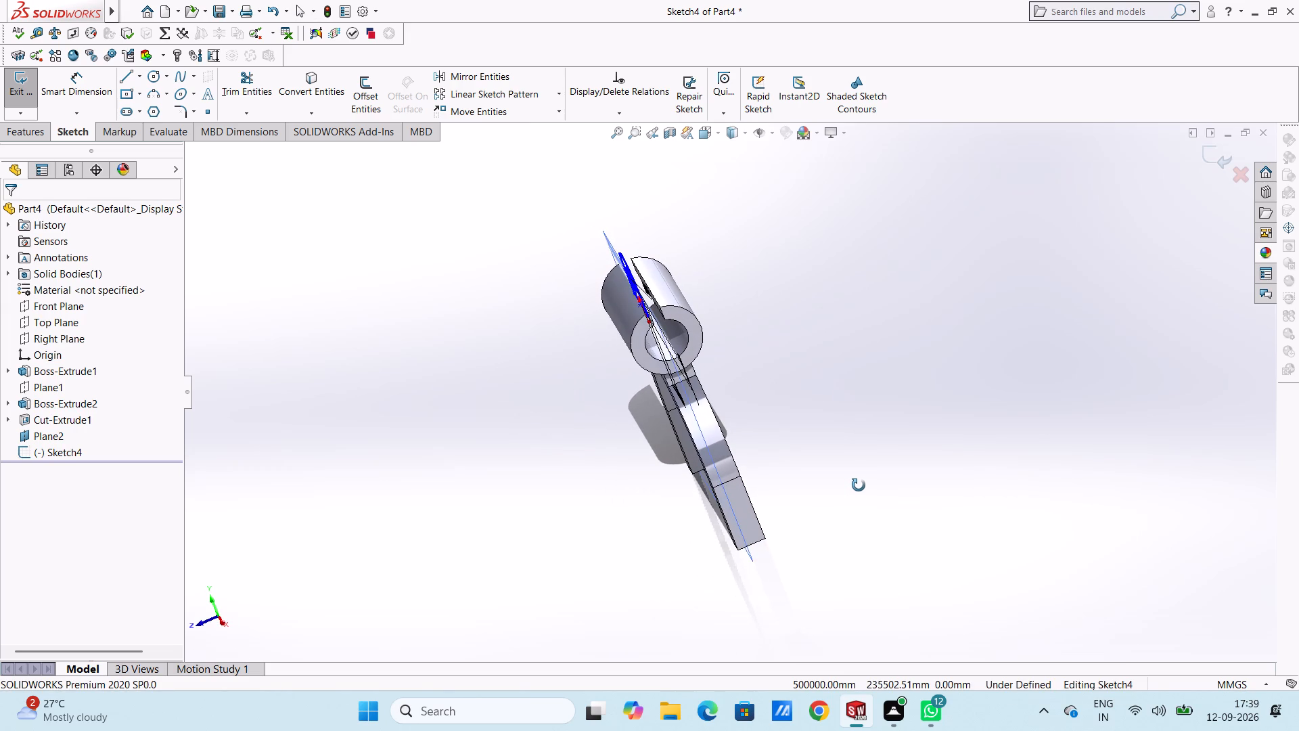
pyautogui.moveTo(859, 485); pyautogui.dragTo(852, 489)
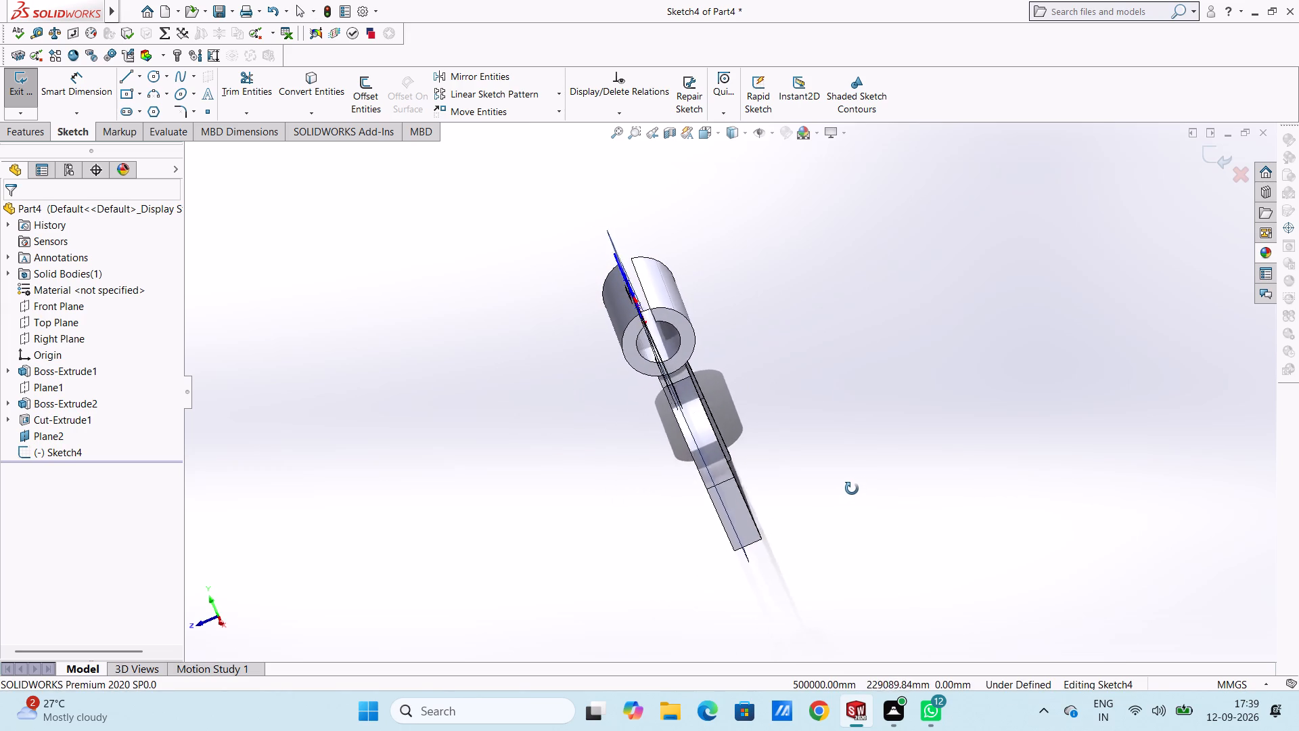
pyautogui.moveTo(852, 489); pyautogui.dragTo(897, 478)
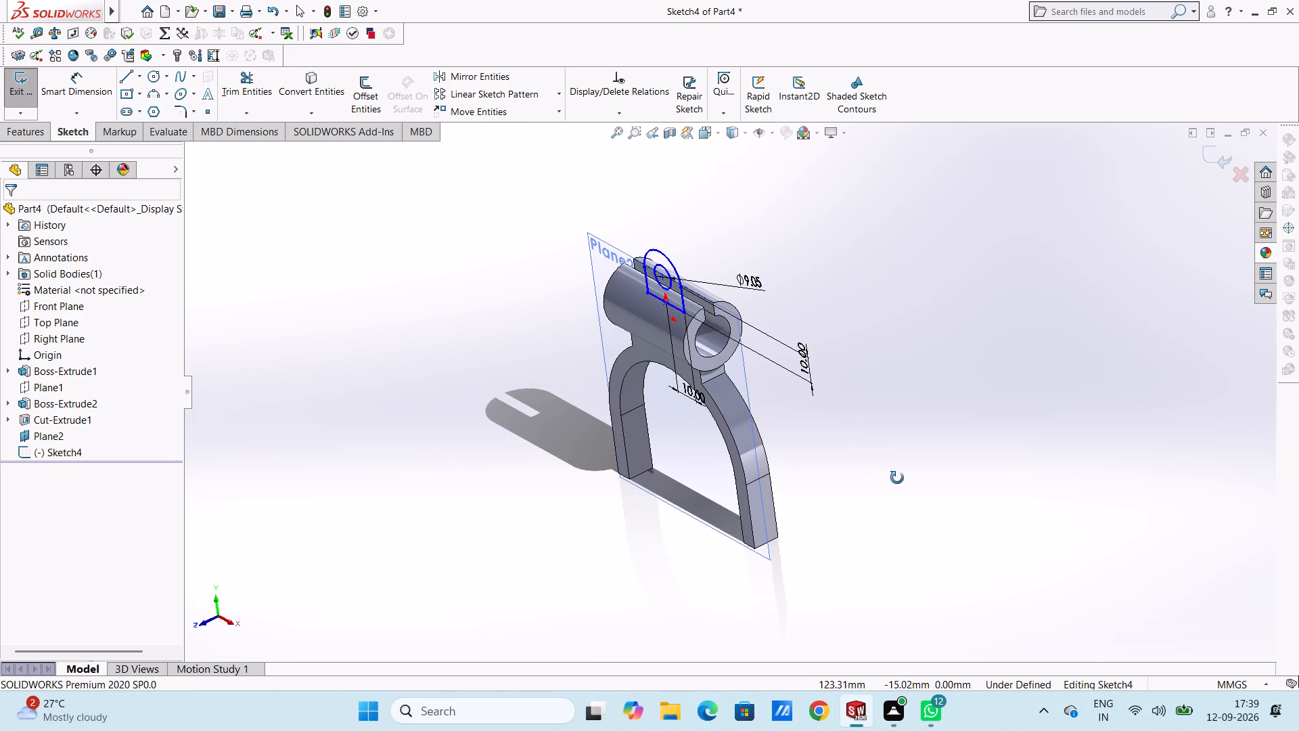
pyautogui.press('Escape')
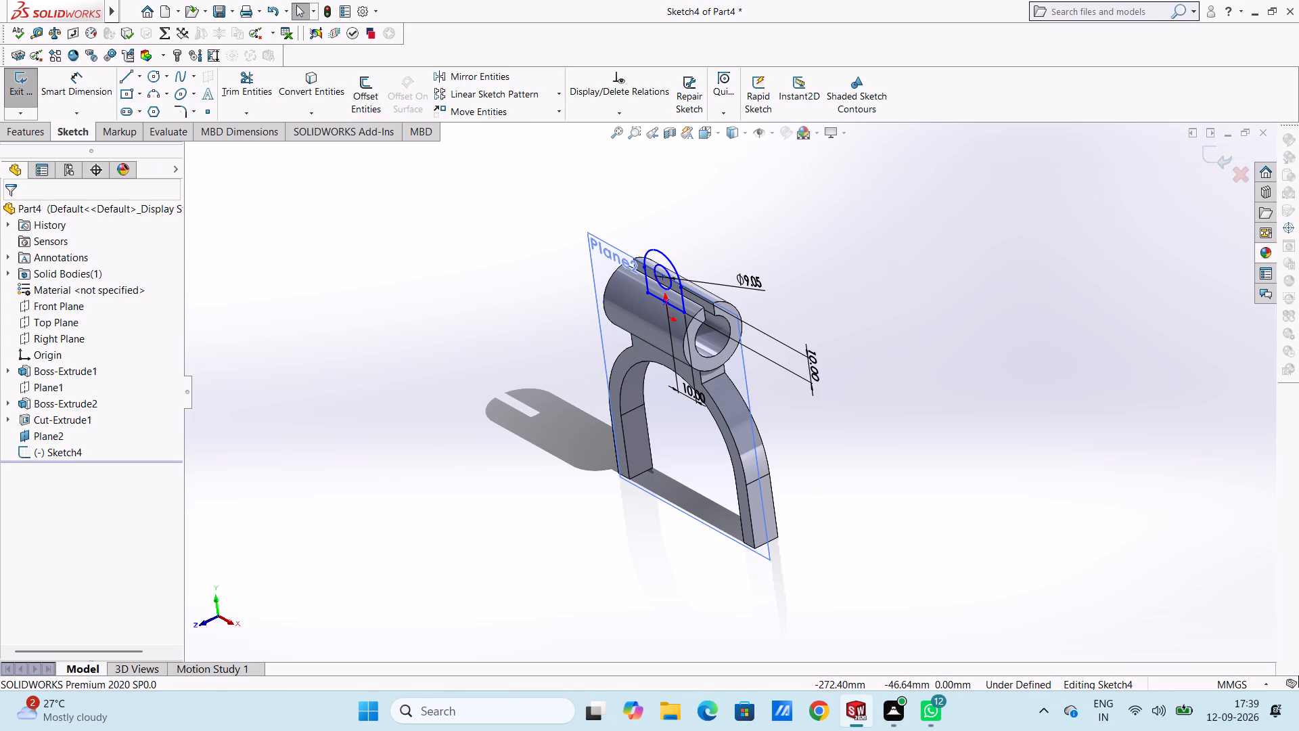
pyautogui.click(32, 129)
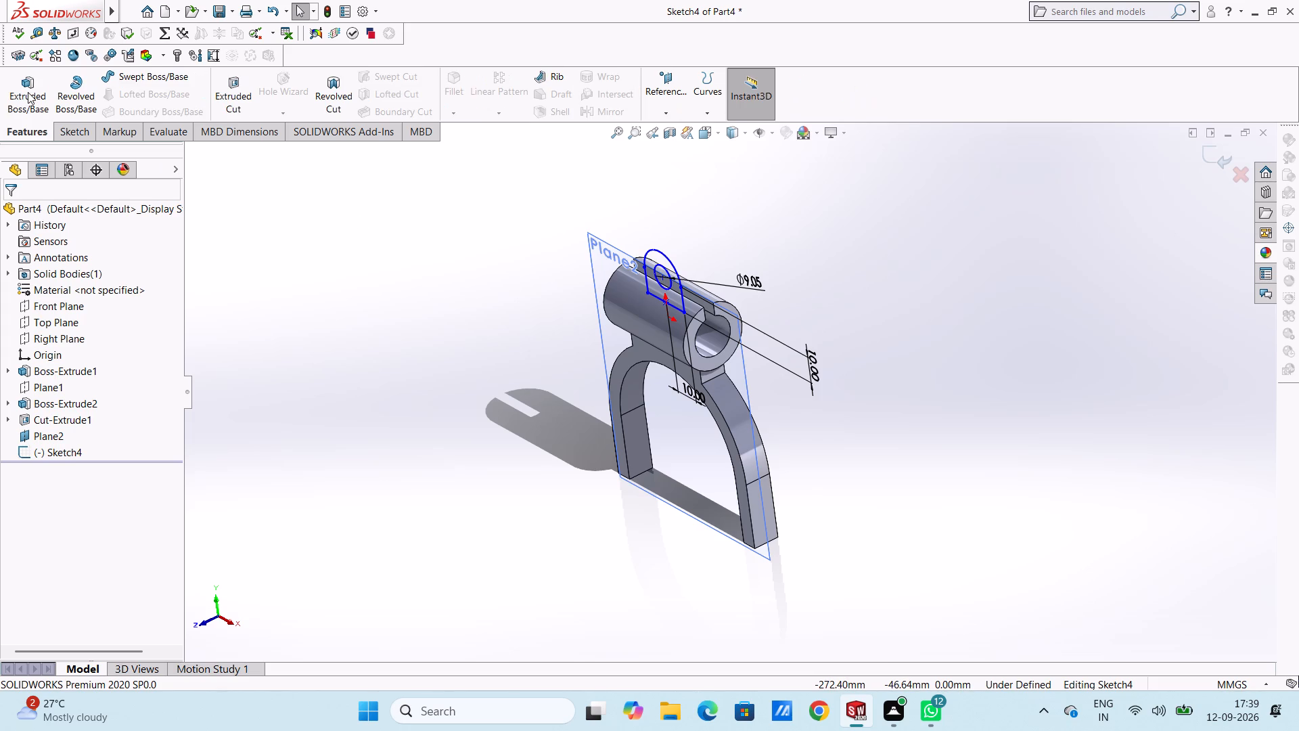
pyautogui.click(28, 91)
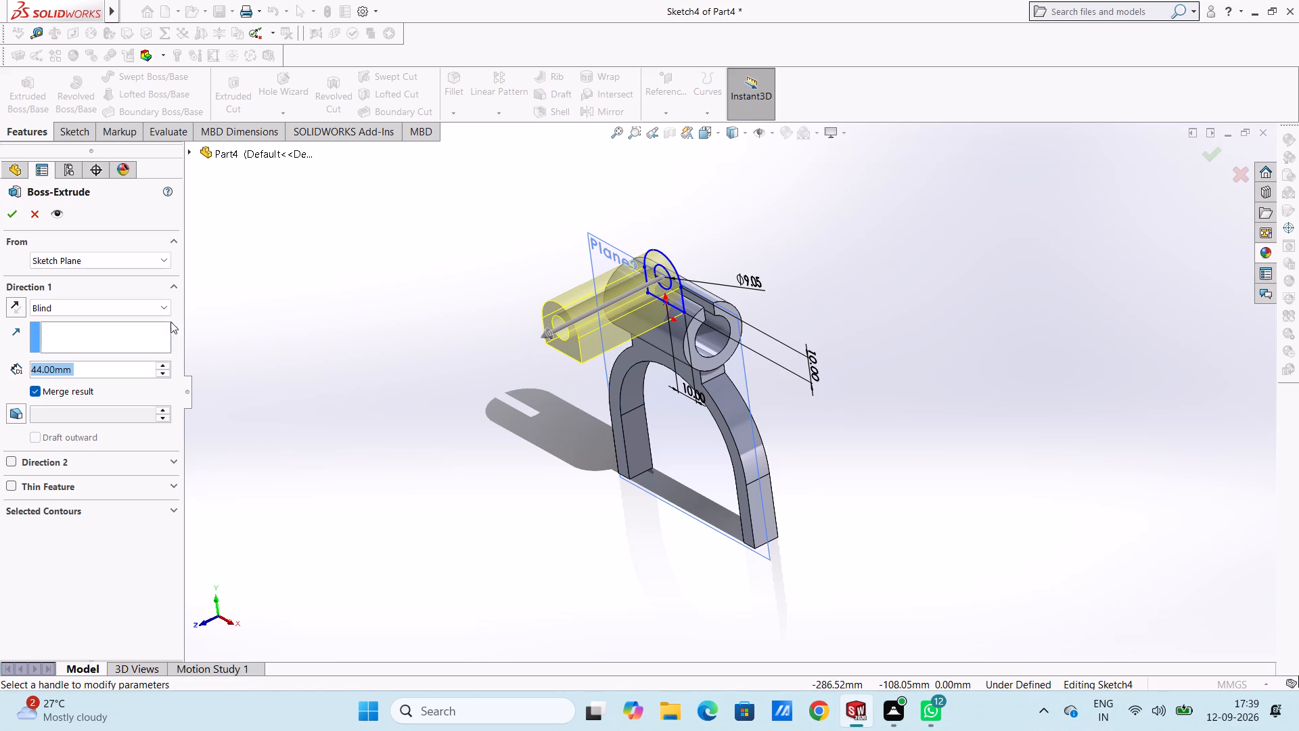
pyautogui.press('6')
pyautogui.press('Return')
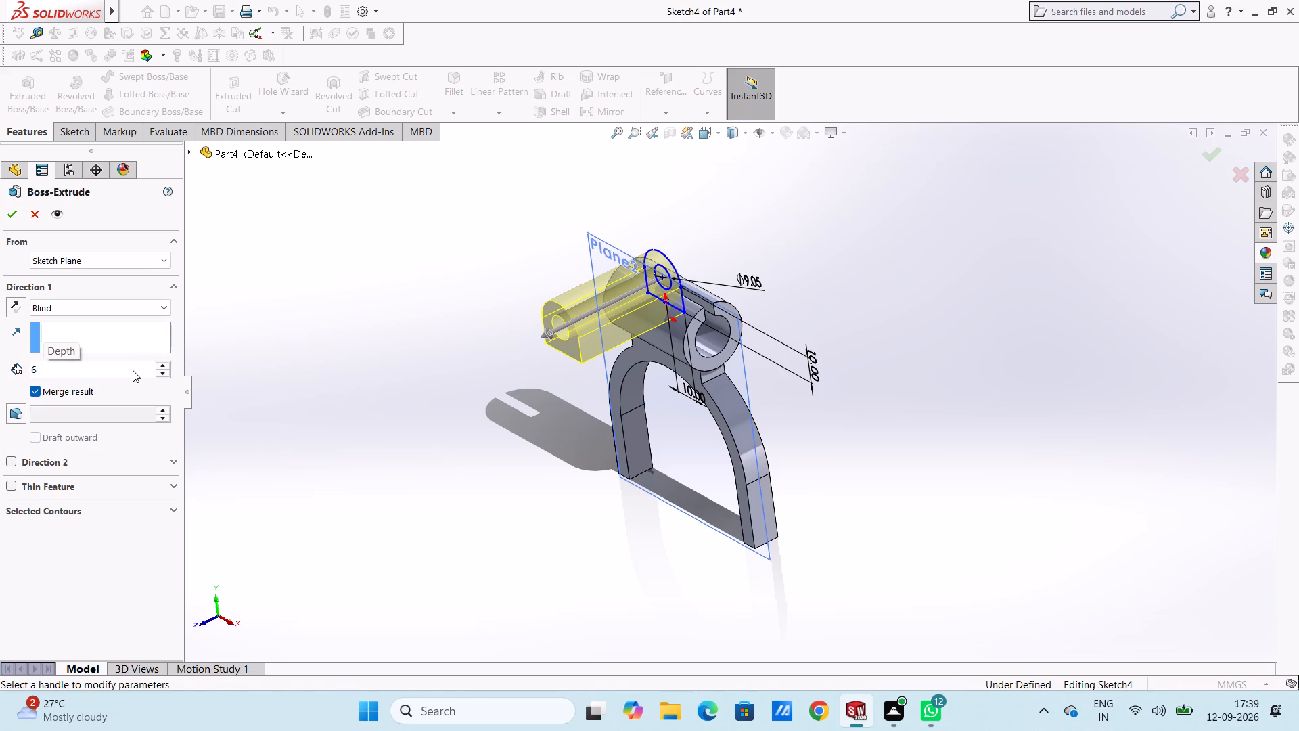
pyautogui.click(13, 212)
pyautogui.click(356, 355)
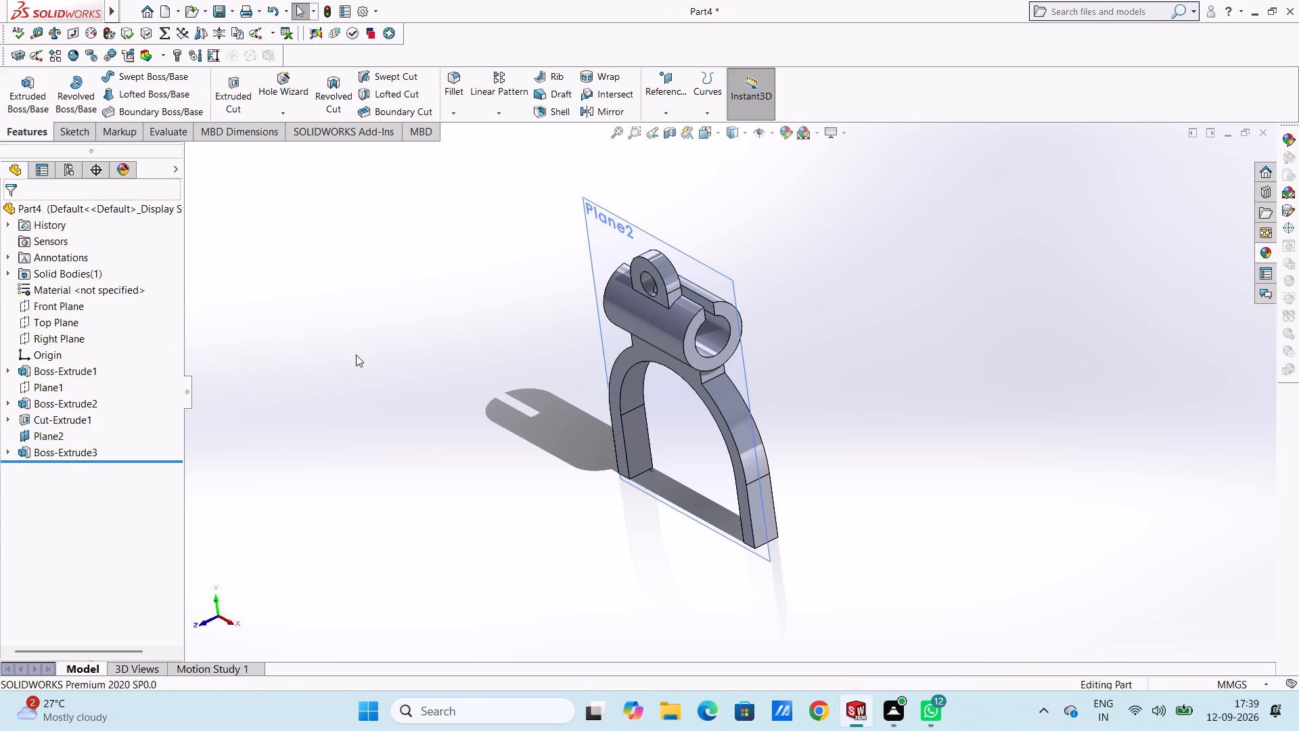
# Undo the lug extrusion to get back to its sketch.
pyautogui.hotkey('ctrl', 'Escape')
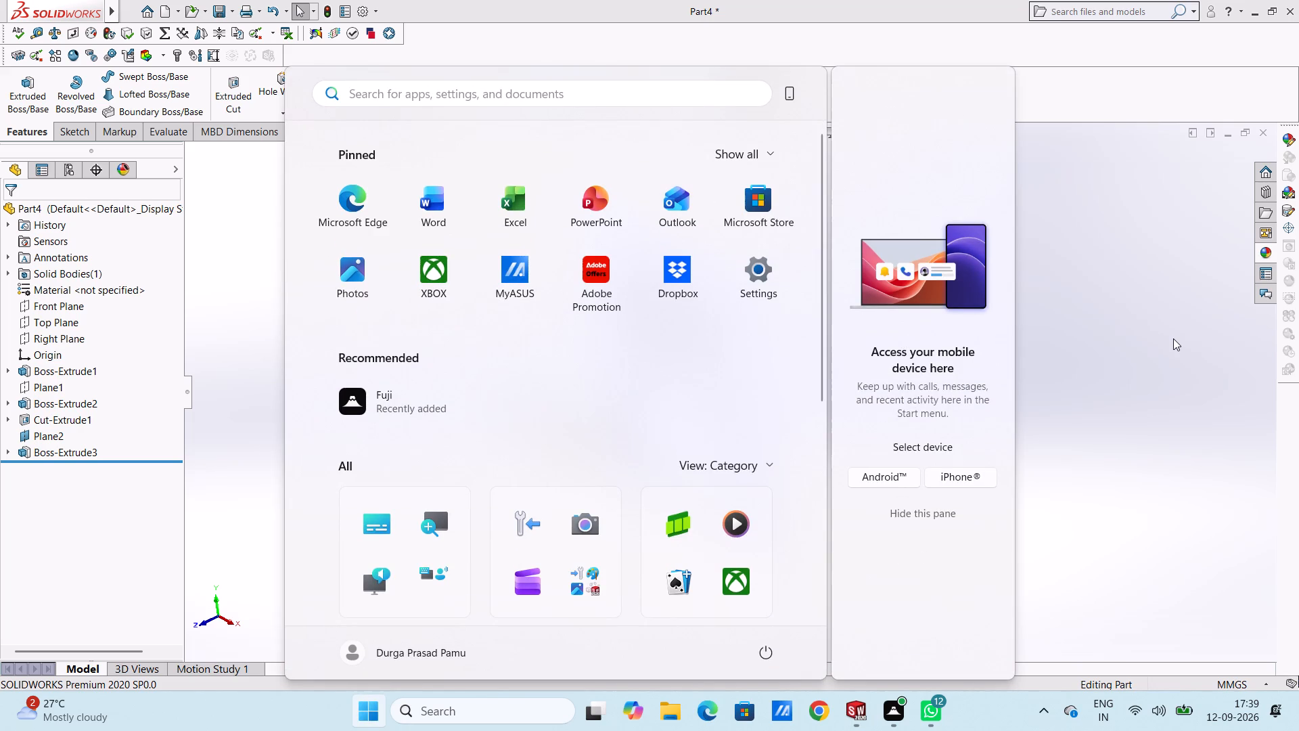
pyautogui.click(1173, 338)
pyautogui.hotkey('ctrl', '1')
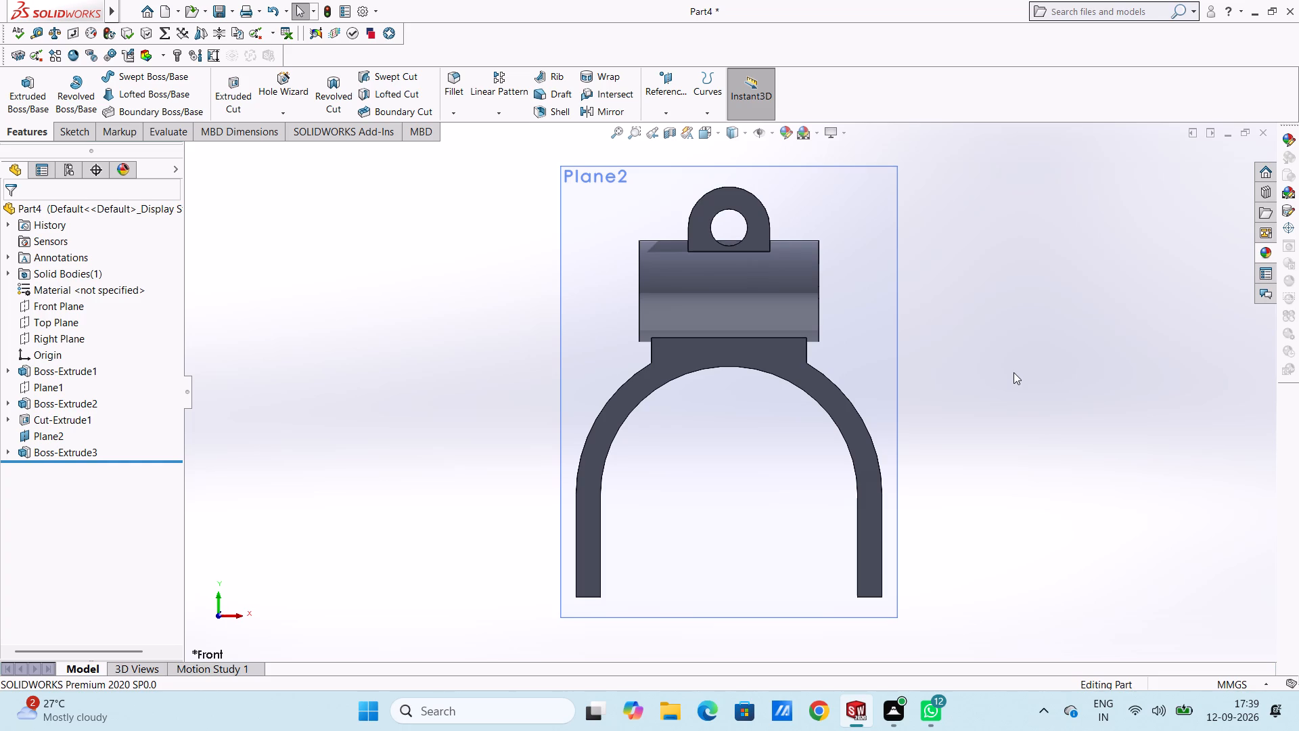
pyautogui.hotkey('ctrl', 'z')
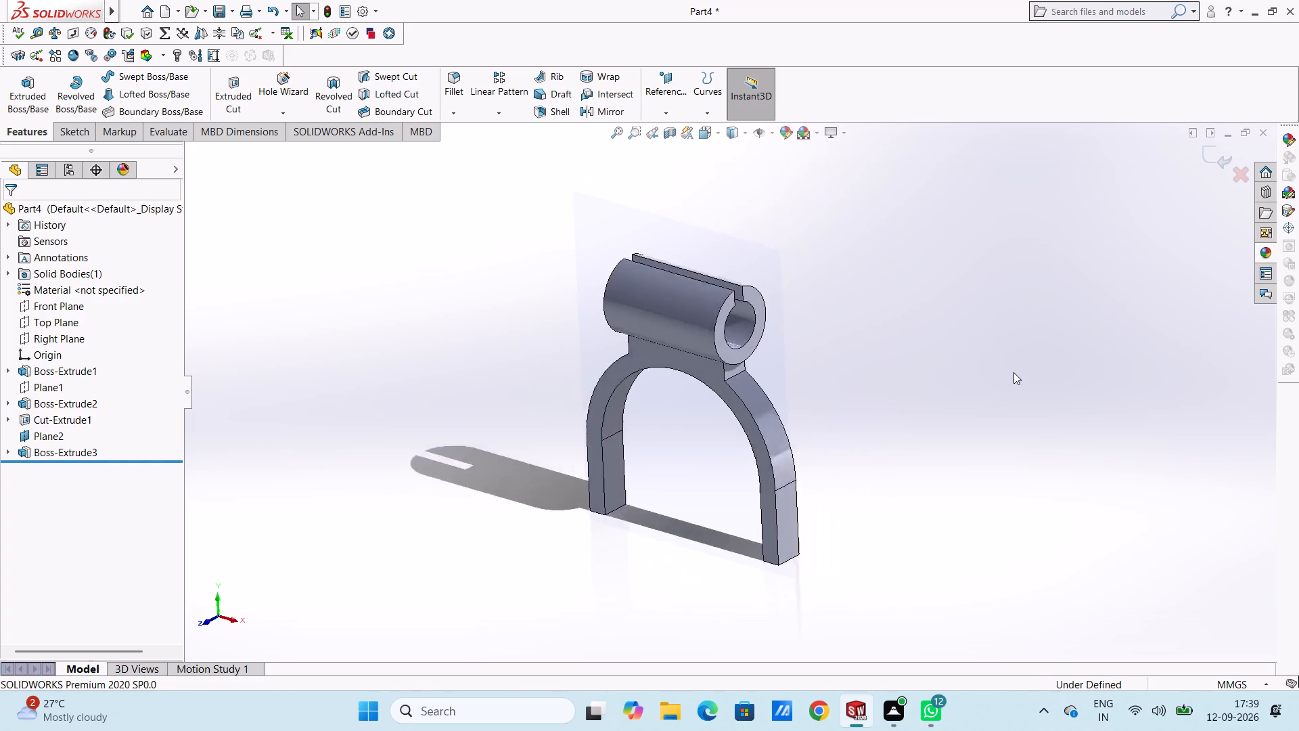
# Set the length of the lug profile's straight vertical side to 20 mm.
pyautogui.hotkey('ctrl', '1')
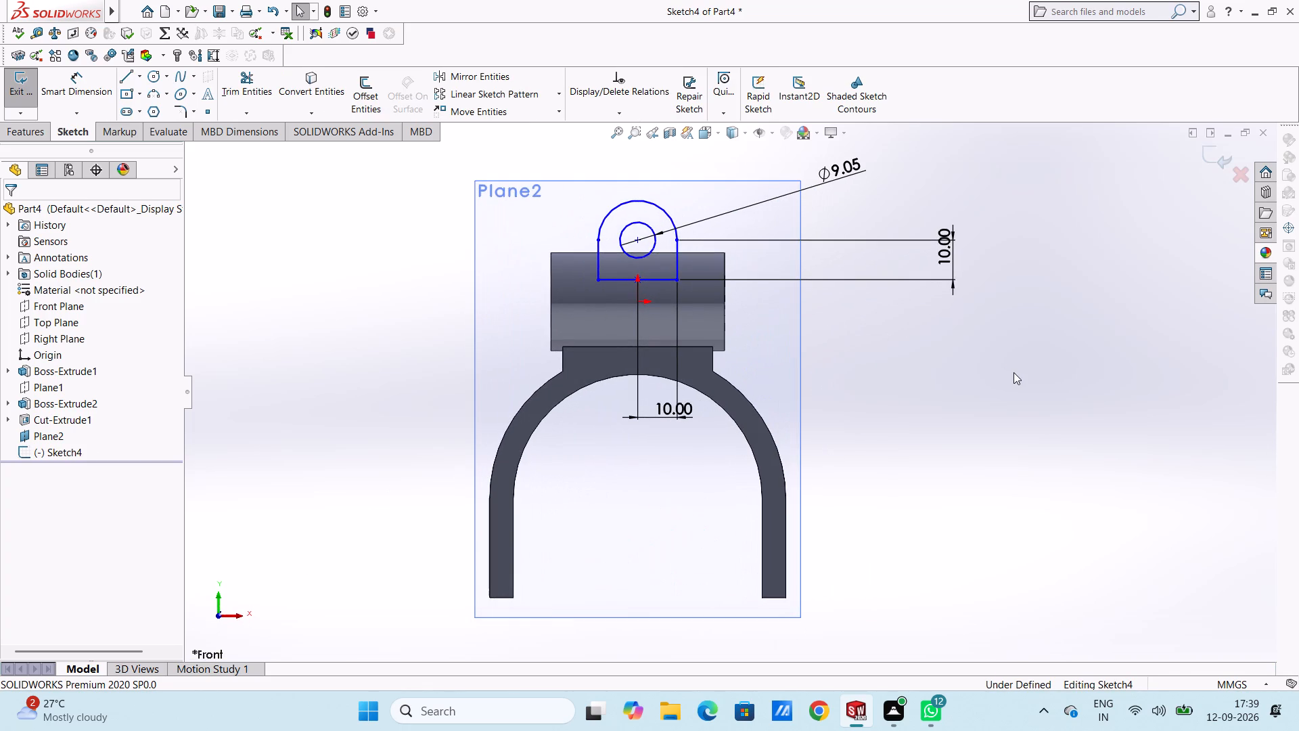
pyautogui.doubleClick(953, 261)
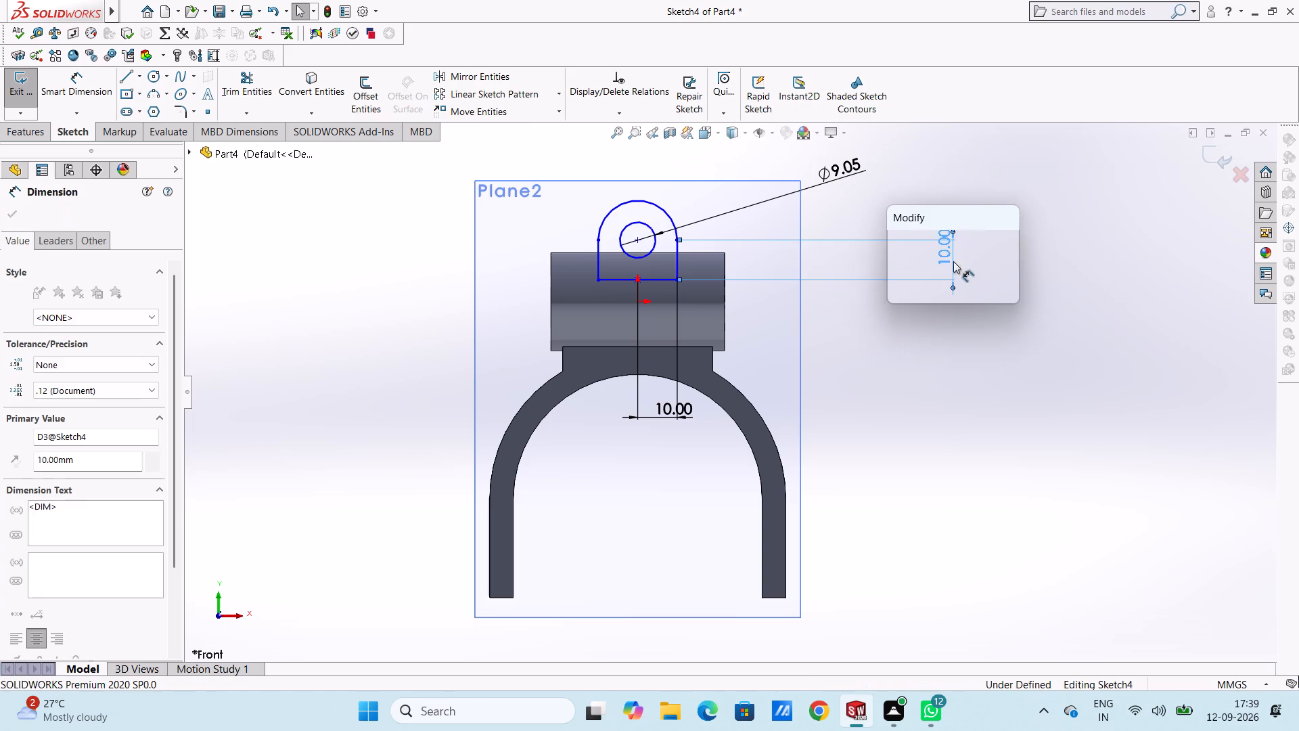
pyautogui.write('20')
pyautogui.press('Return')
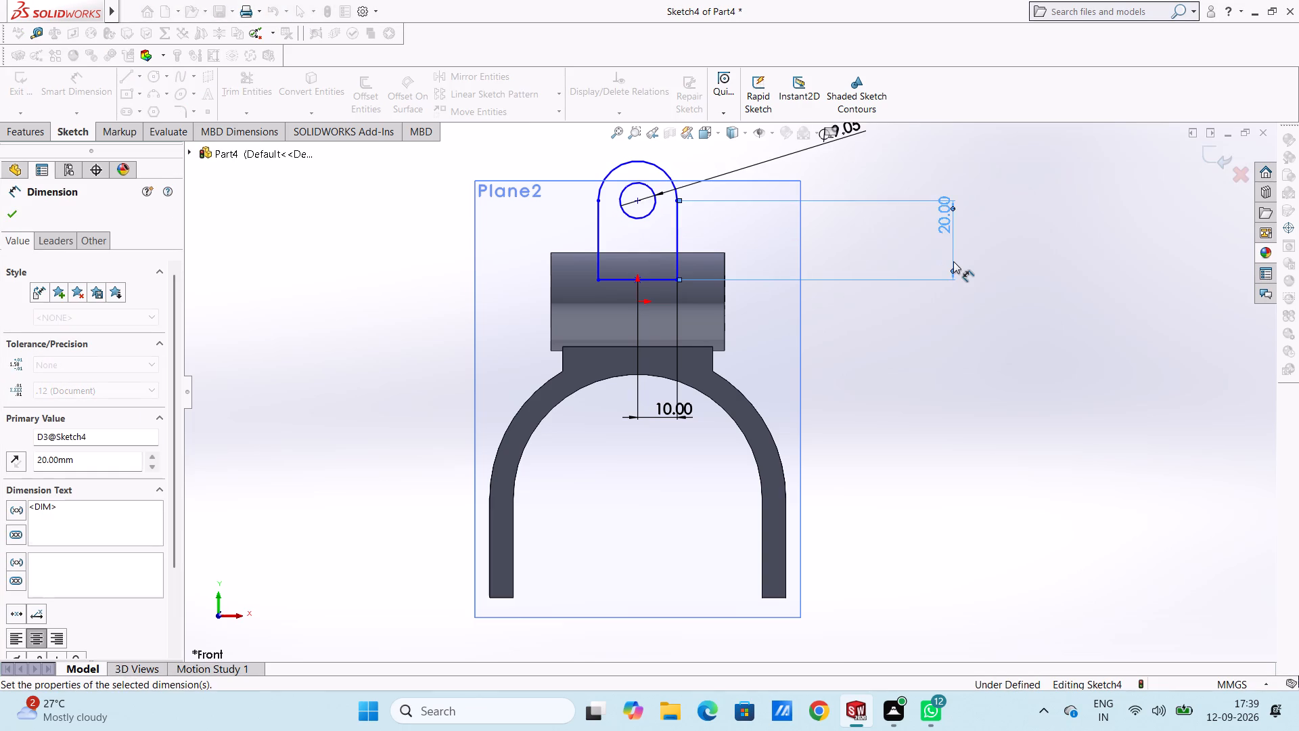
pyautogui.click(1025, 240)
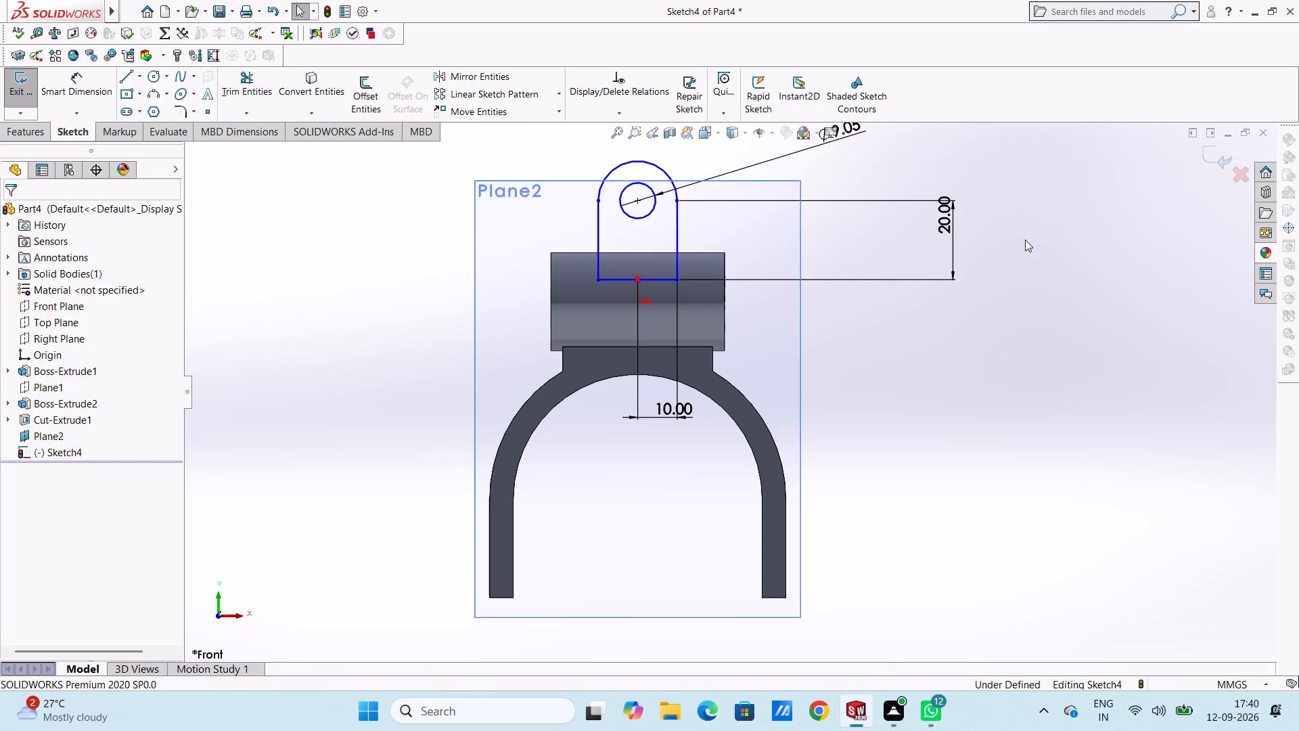
# Set the length of the lug profile's straight vertical side to 15 mm.
pyautogui.doubleClick(946, 227)
pyautogui.write('15')
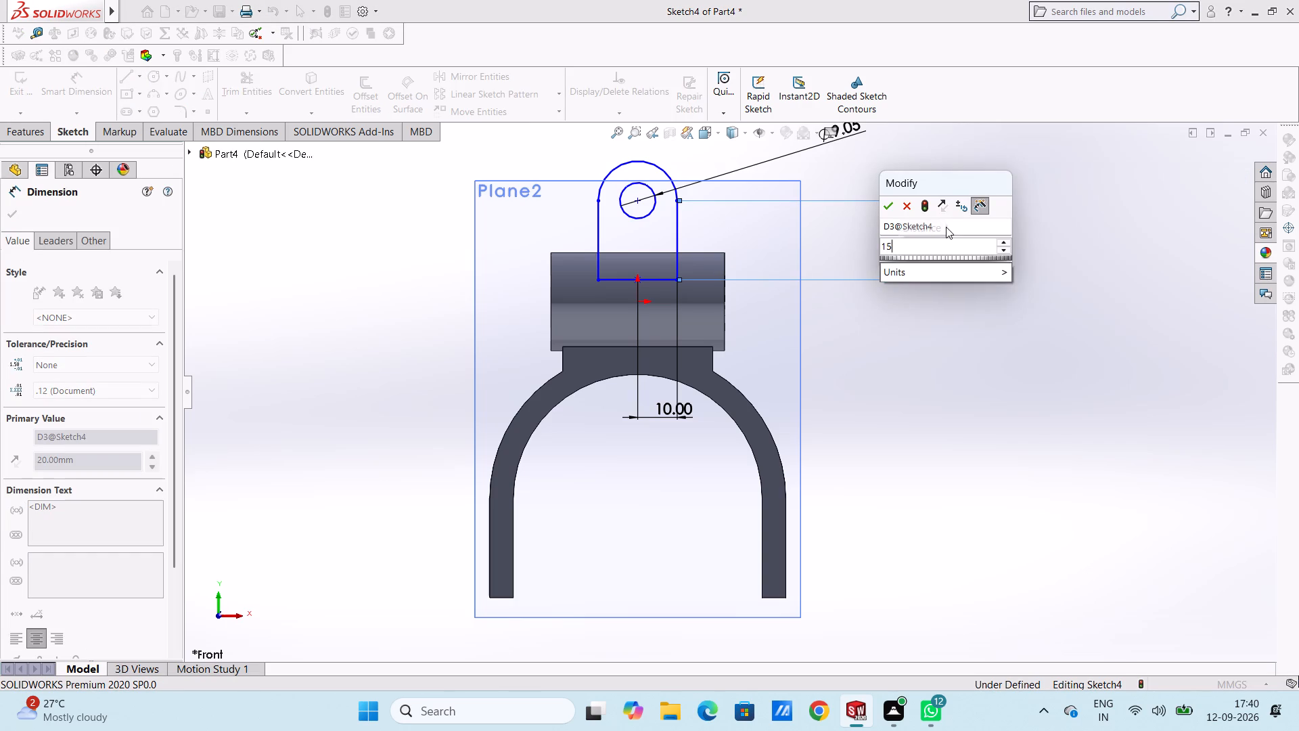
pyautogui.press('Return')
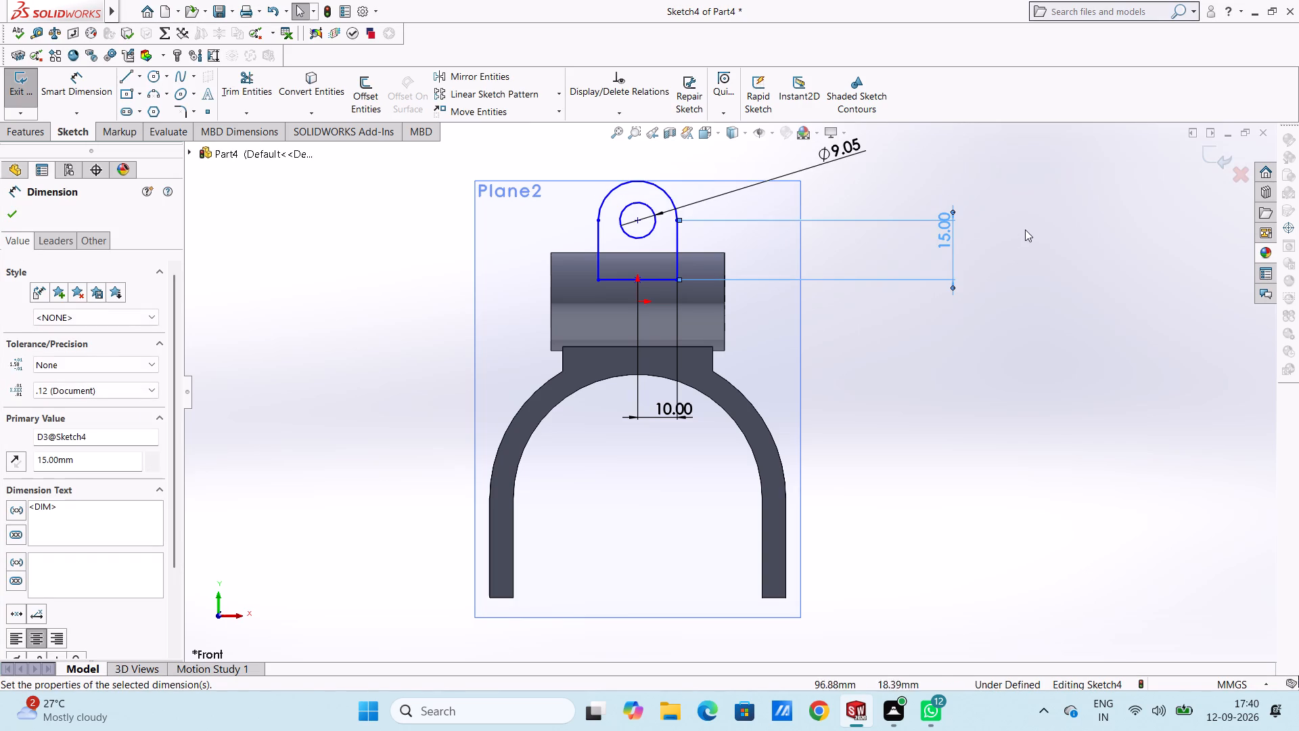
pyautogui.click(1032, 231)
pyautogui.press('Escape')
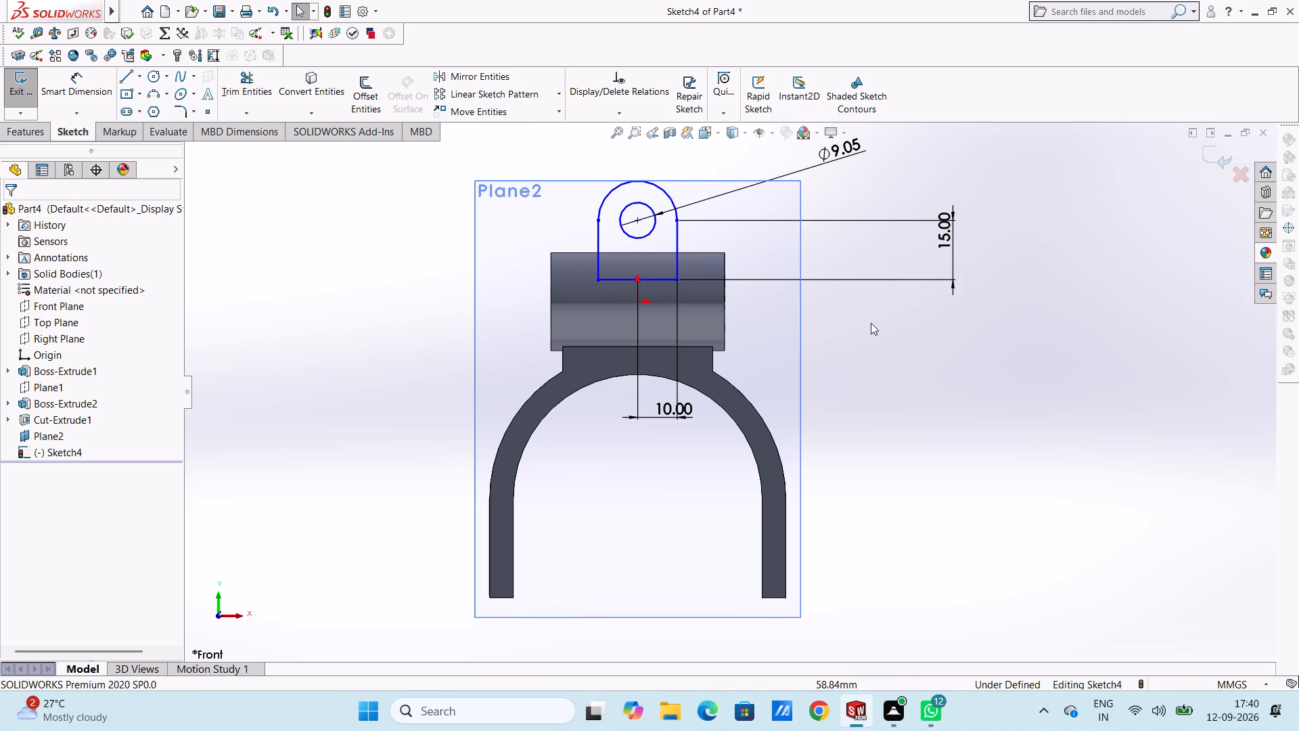
# Extrude the lug profile with its hole as a 6 mm blind boss merged with the slotted ring.
pyautogui.hotkey('ctrl', '7')
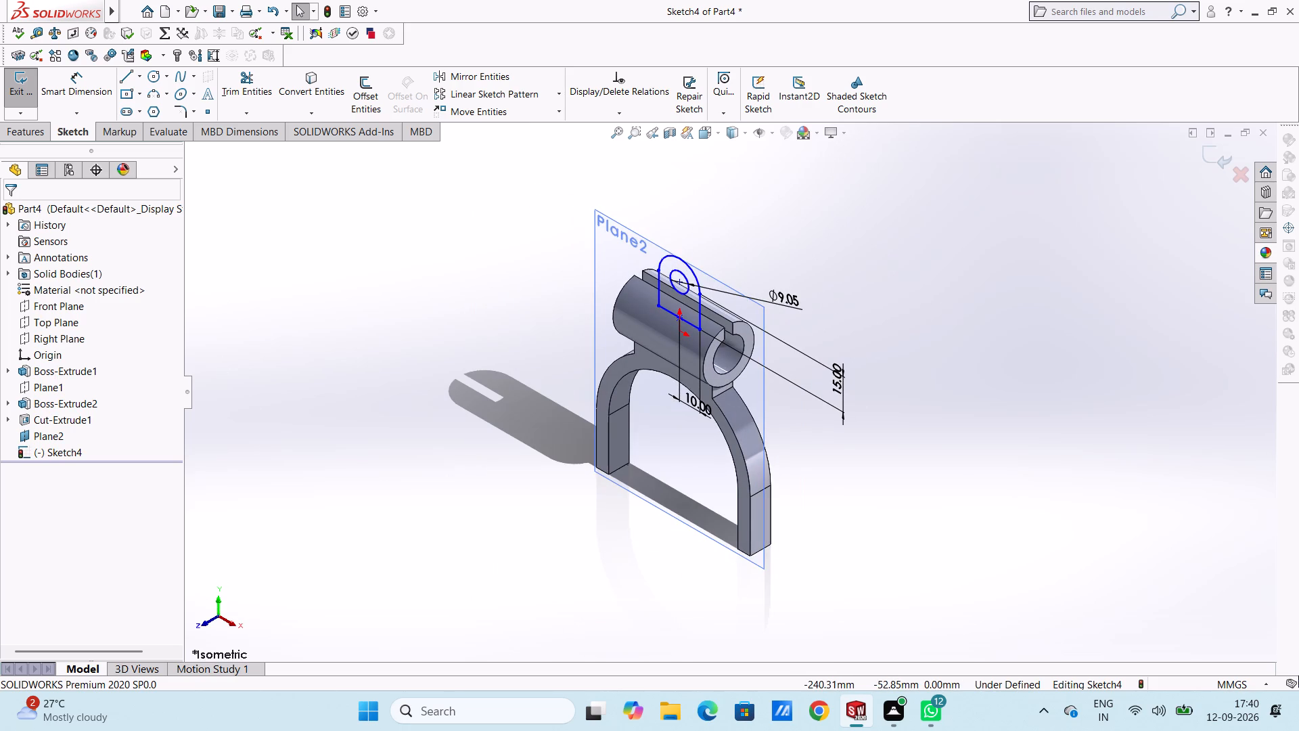
pyautogui.click(20, 139)
pyautogui.click(24, 84)
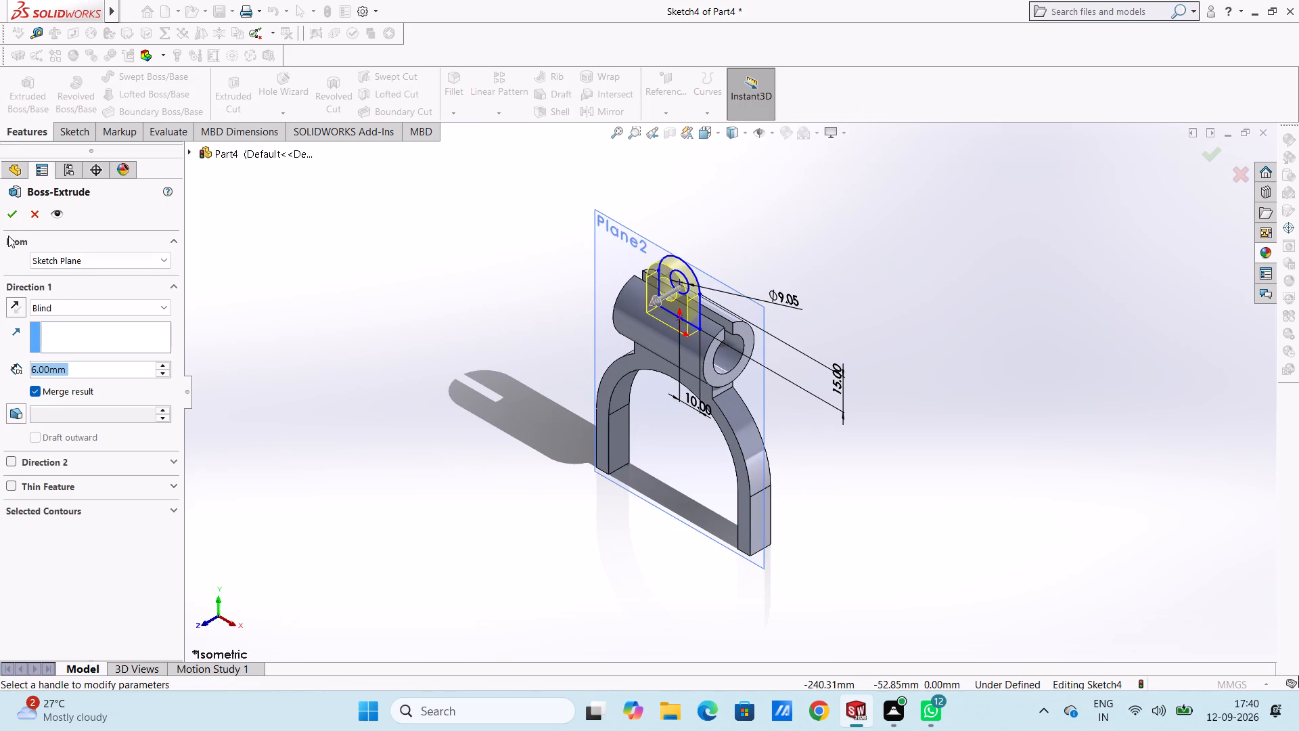
pyautogui.click(15, 217)
pyautogui.click(340, 345)
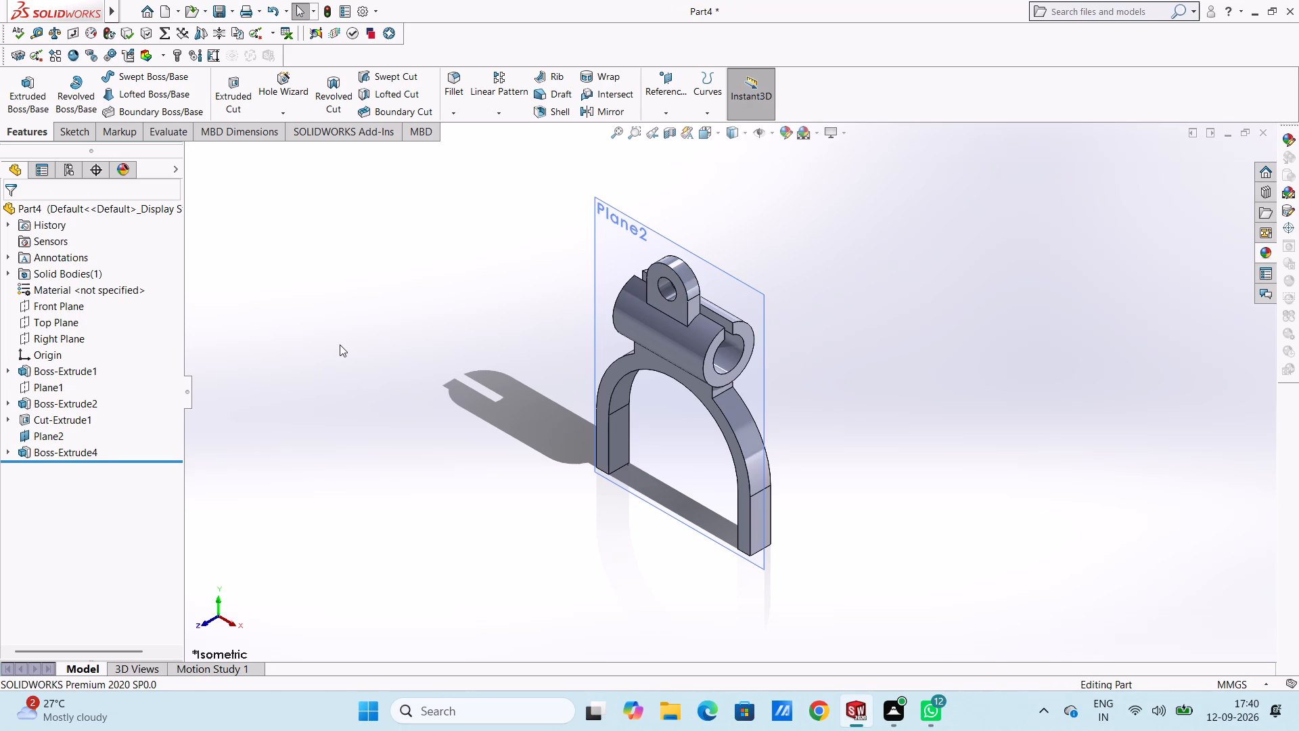
# Check the lug from the front and back, and hide Plane2.
pyautogui.hotkey('ctrl', '1')
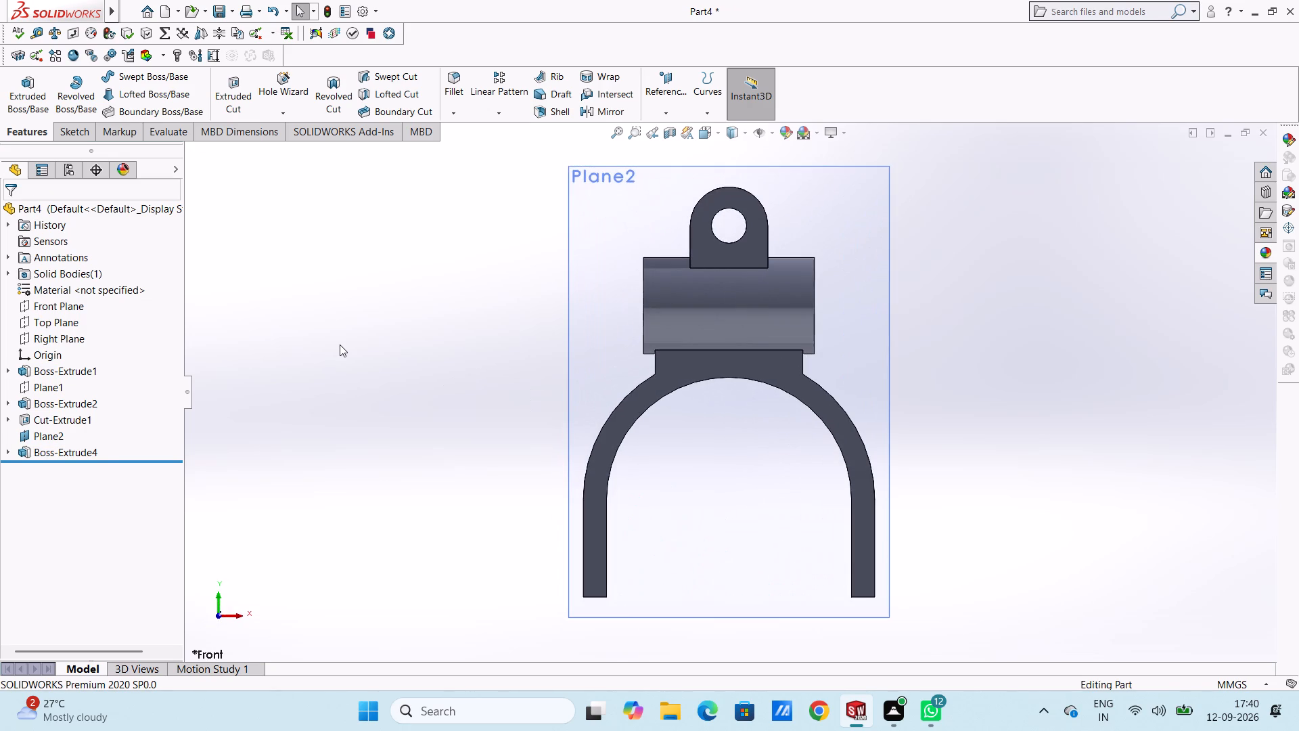
pyautogui.hotkey('ctrl', '1')
pyautogui.hotkey('ctrl', '1')
pyautogui.hotkey('ctrl', '2')
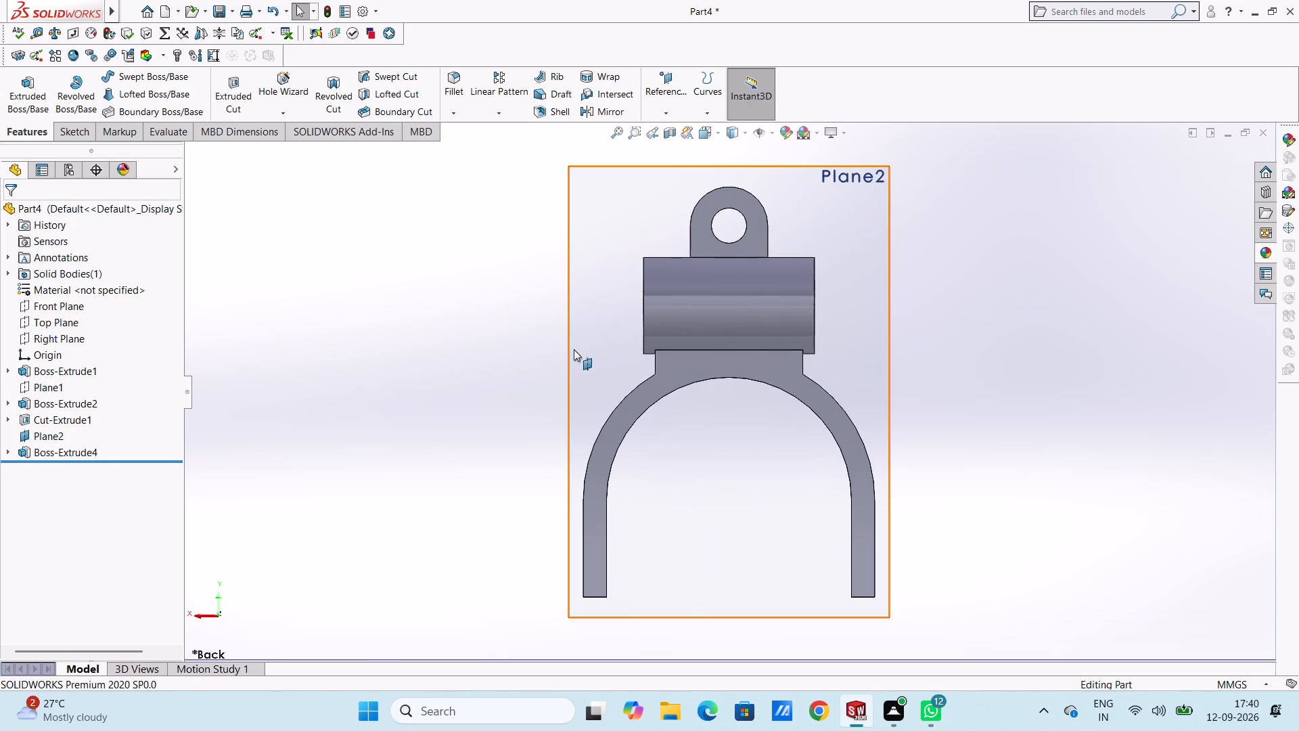
pyautogui.hotkey('ctrl', '7')
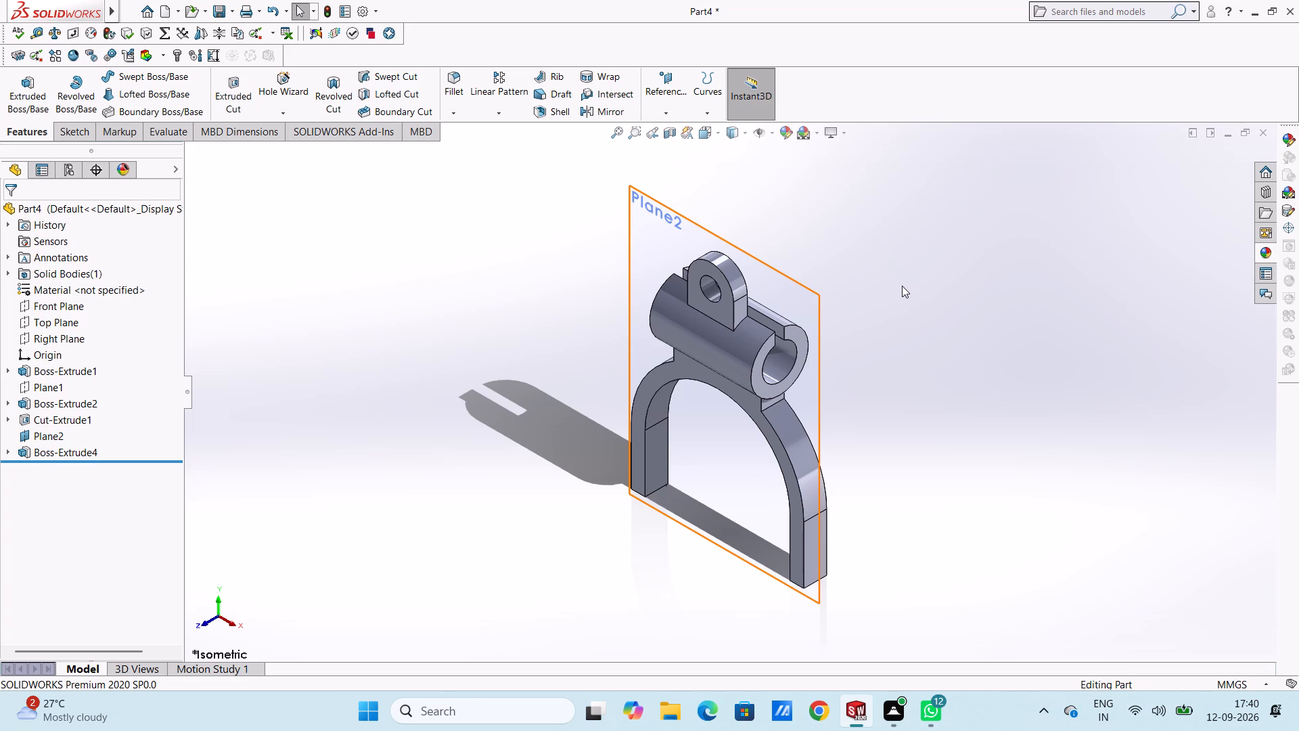
pyautogui.click(62, 436)
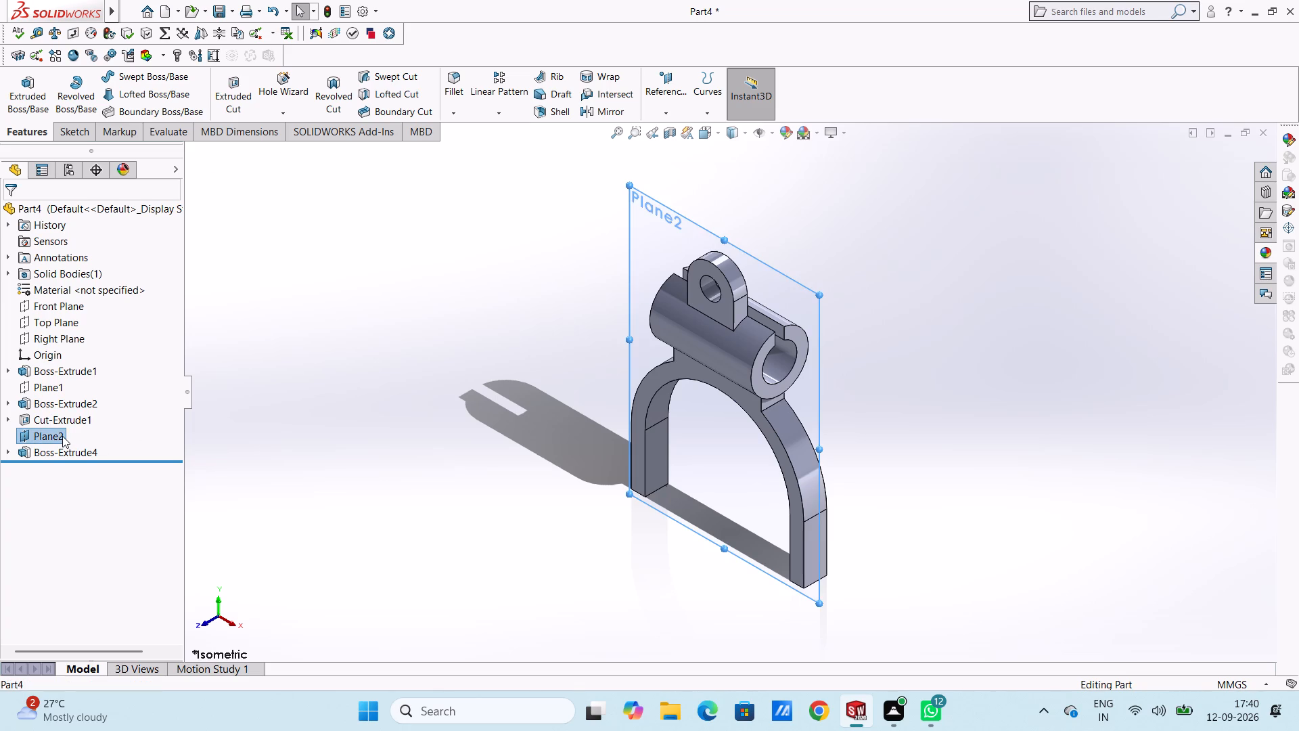
pyautogui.click(99, 418)
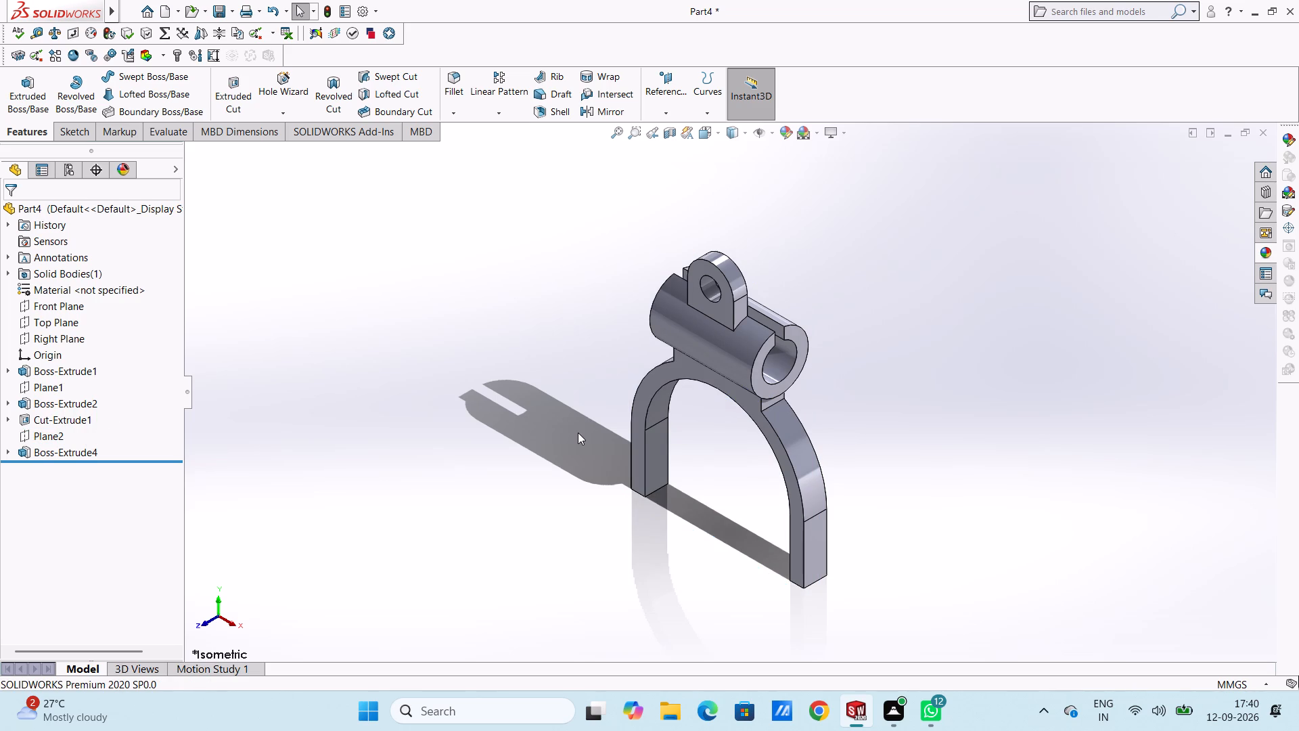
# Create a reference plane offset 3 mm from the Front Plane.
pyautogui.hotkey('ctrl', '4')
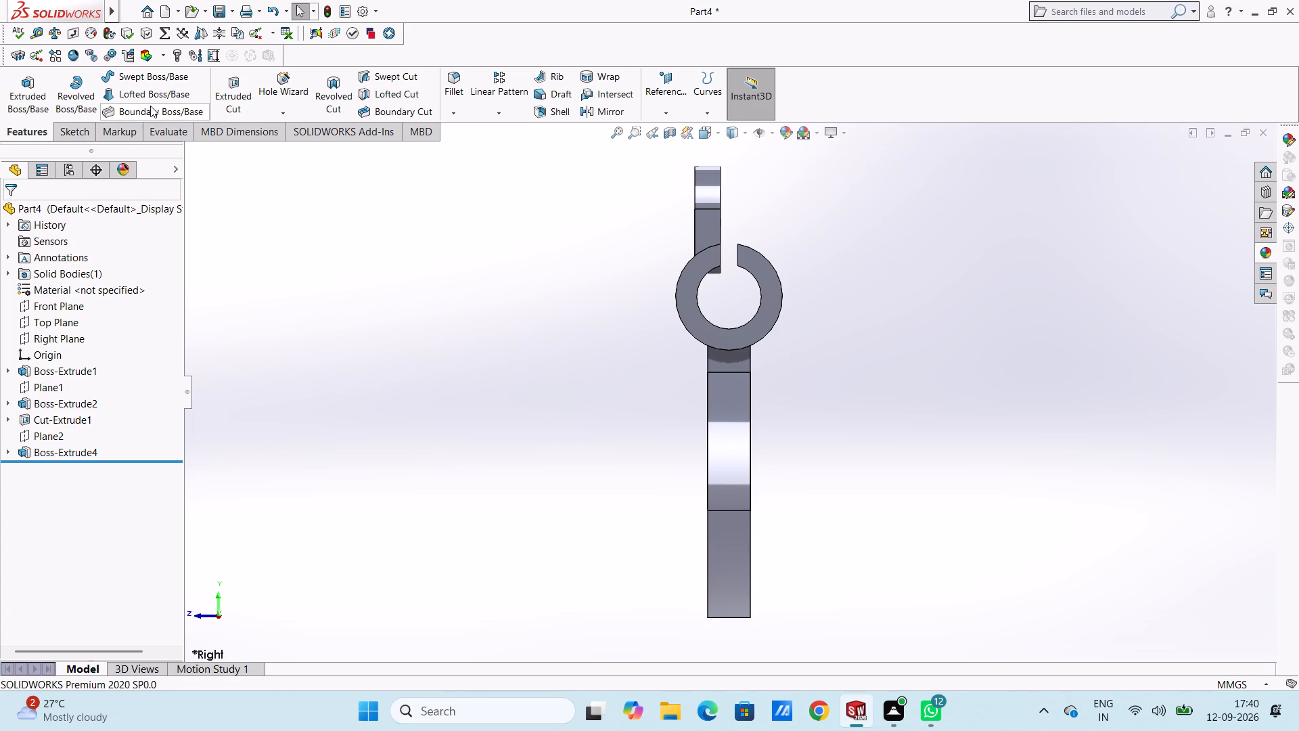
pyautogui.click(667, 87)
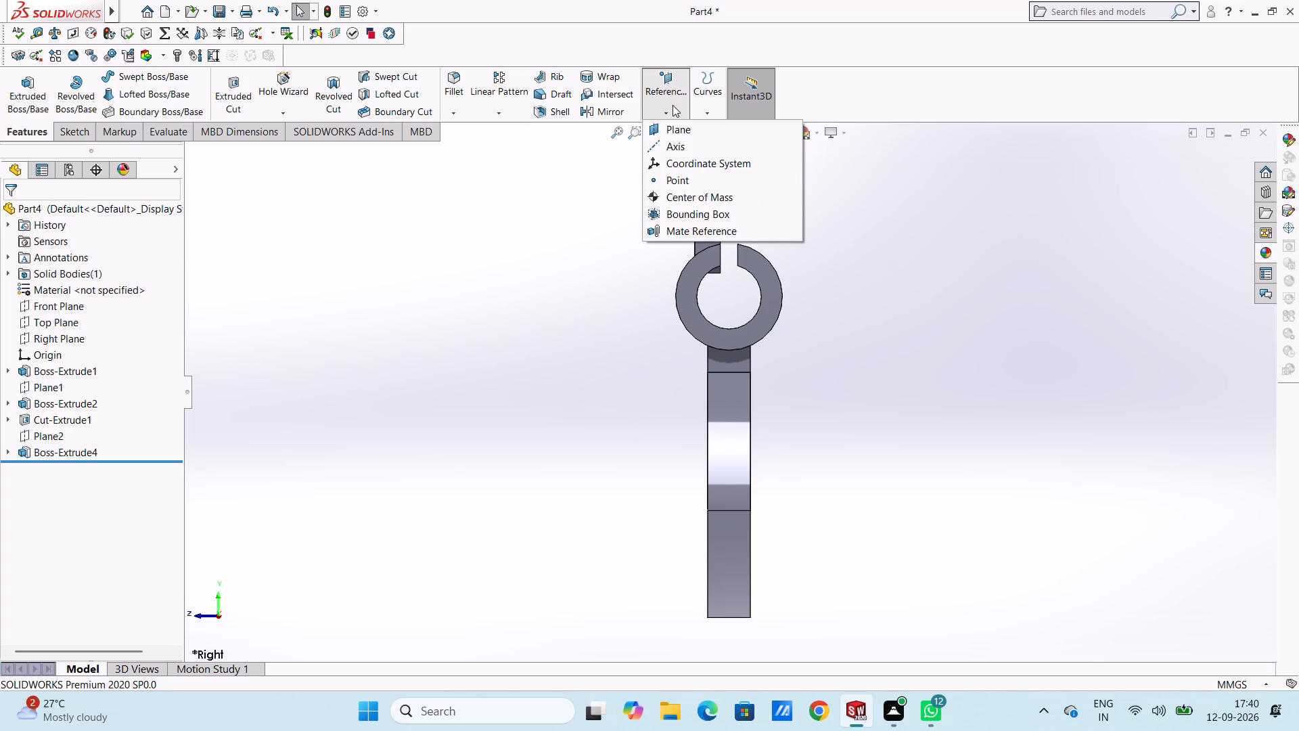
pyautogui.click(677, 128)
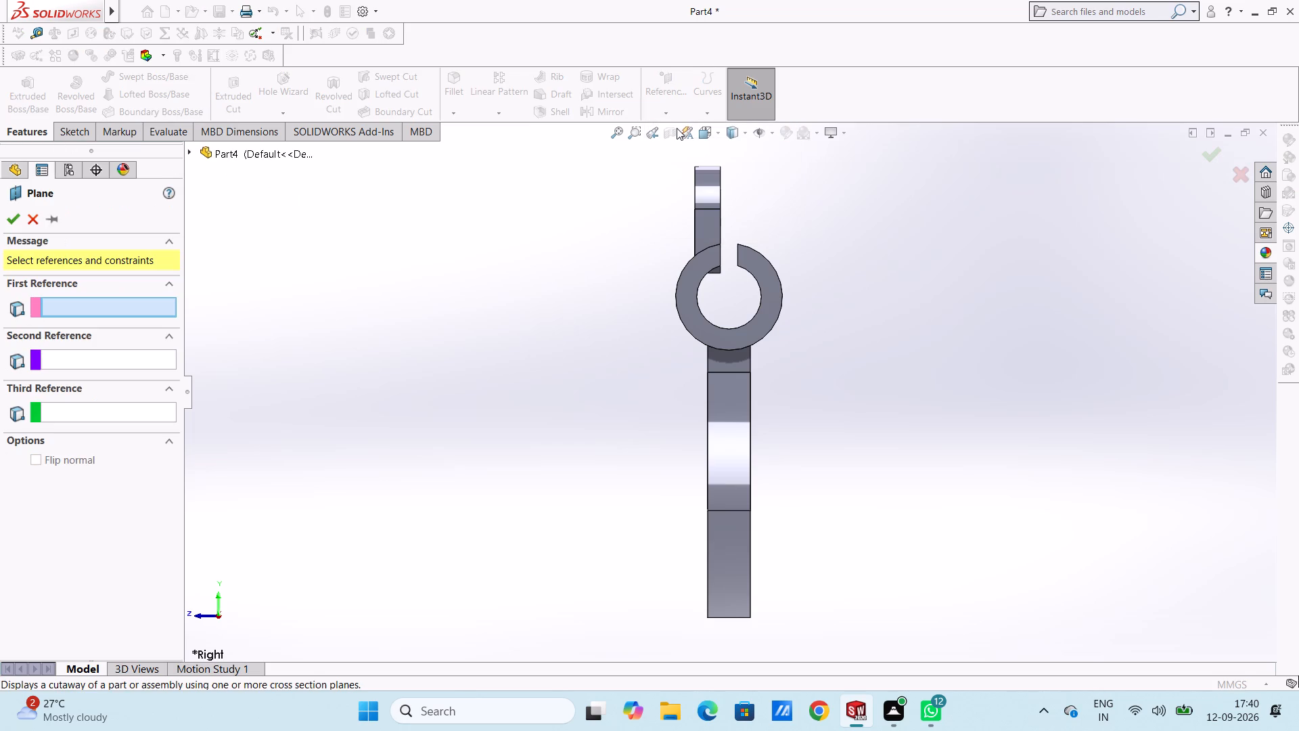
pyautogui.click(204, 154)
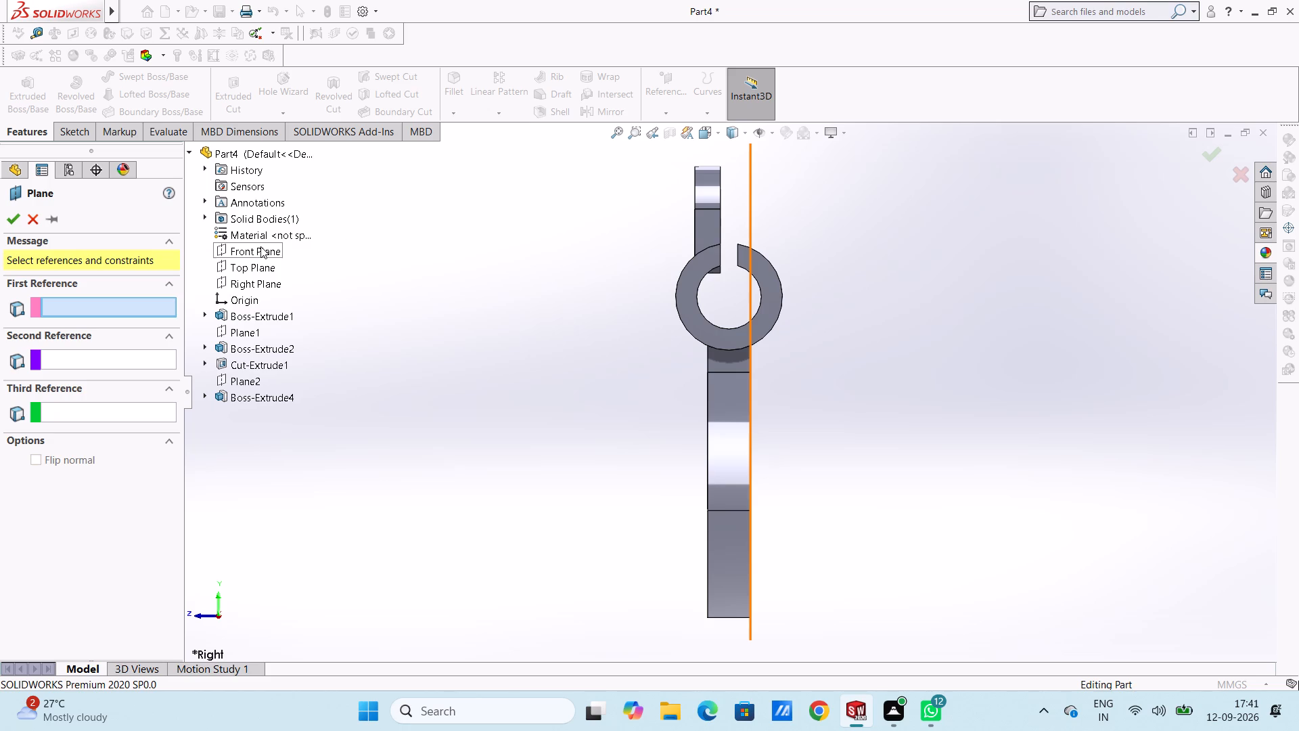
pyautogui.click(260, 246)
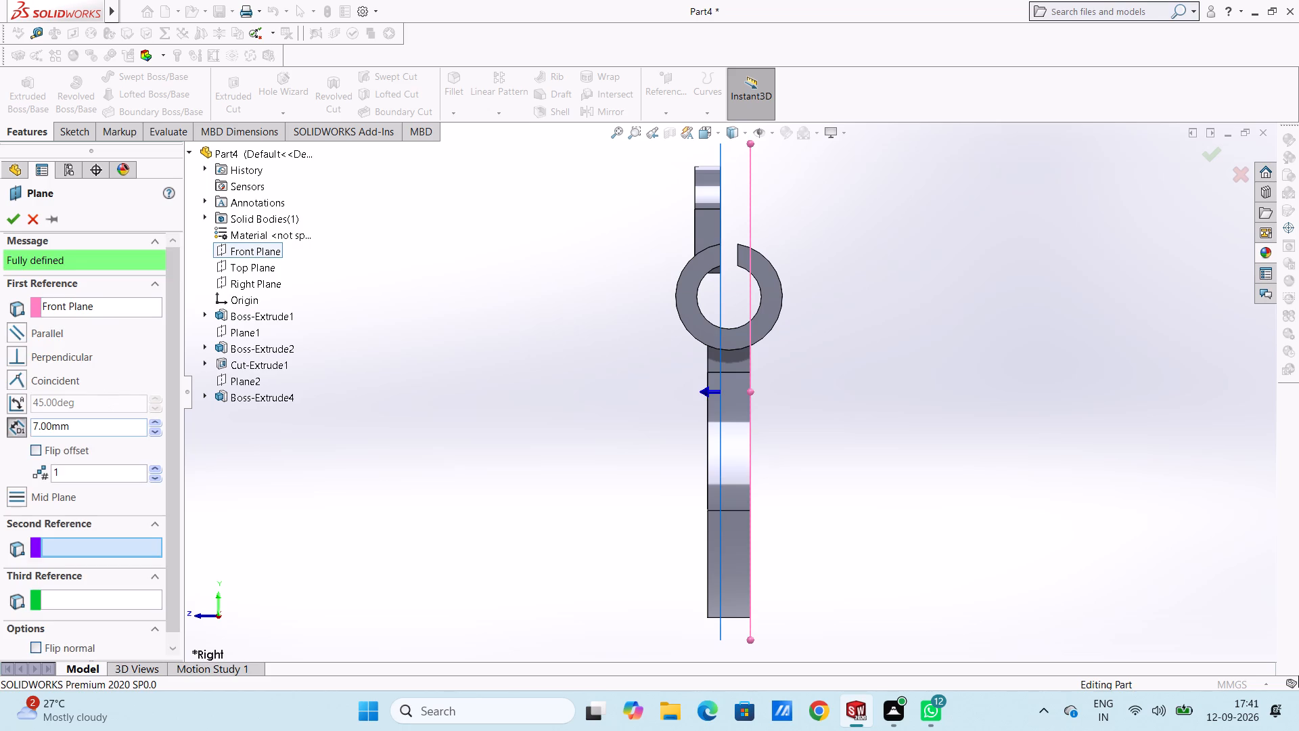
pyautogui.doubleClick(104, 420)
pyautogui.press('0')
pyautogui.press('Return')
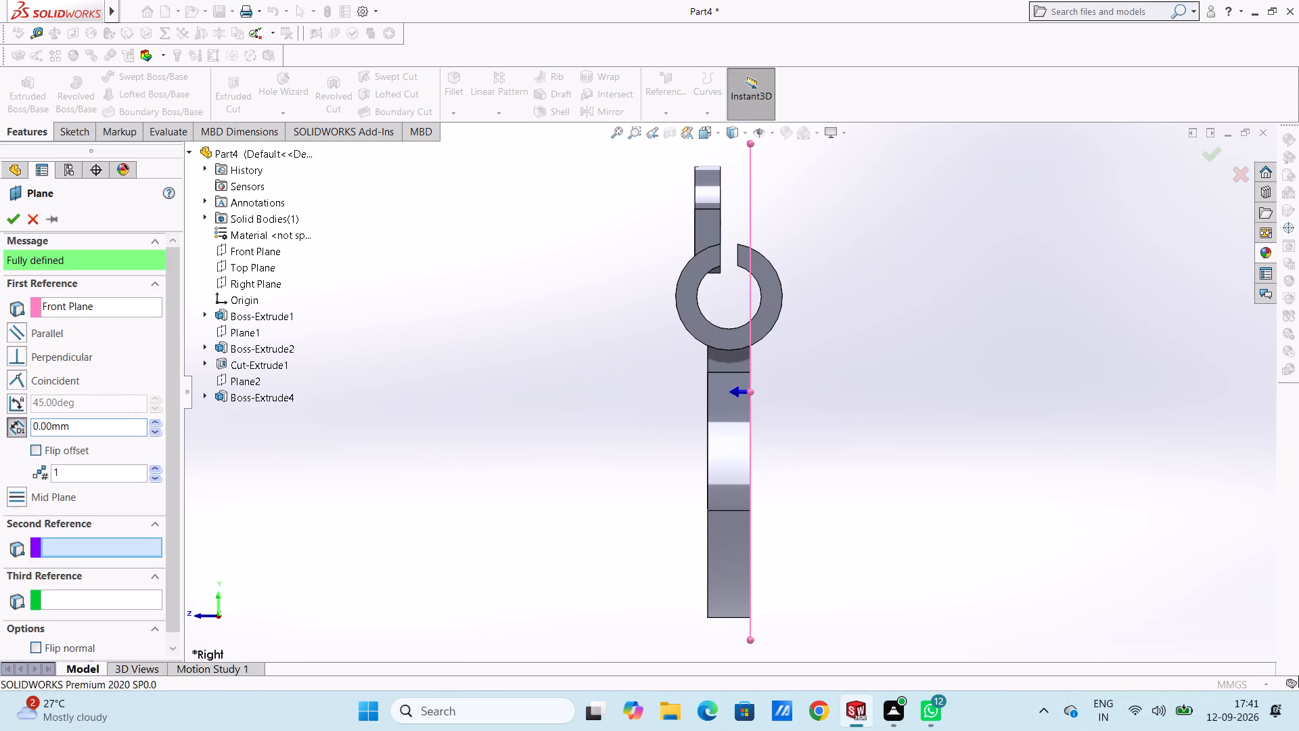
pyautogui.doubleClick(113, 422)
pyautogui.press('5')
pyautogui.press('Return')
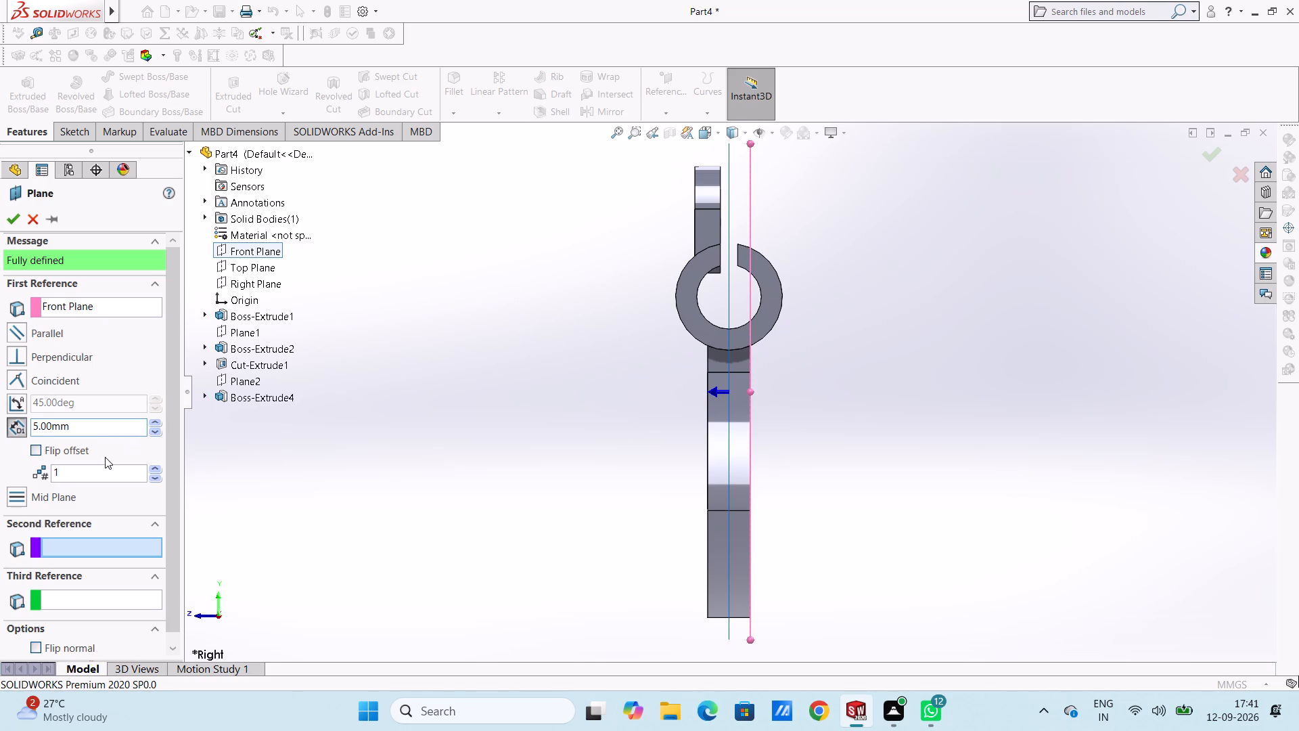
pyautogui.doubleClick(114, 429)
pyautogui.press('3')
pyautogui.press('Return')
pyautogui.click(14, 219)
pyautogui.click(495, 311)
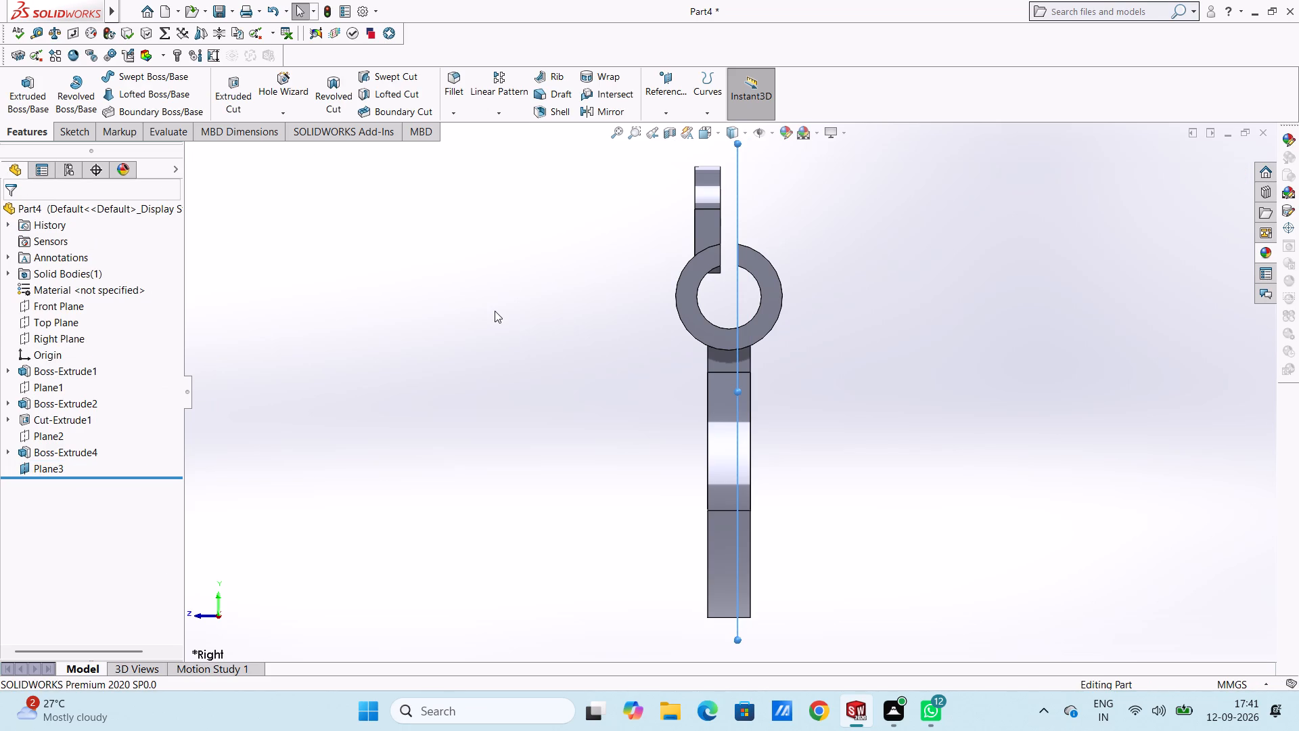
# On the new plane, sketch a U-shaped outline over the lug with a 15 mm vertical side, horizontal base and matching opposite side.
pyautogui.hotkey('ctrl', '4')
pyautogui.hotkey('ctrl', '3')
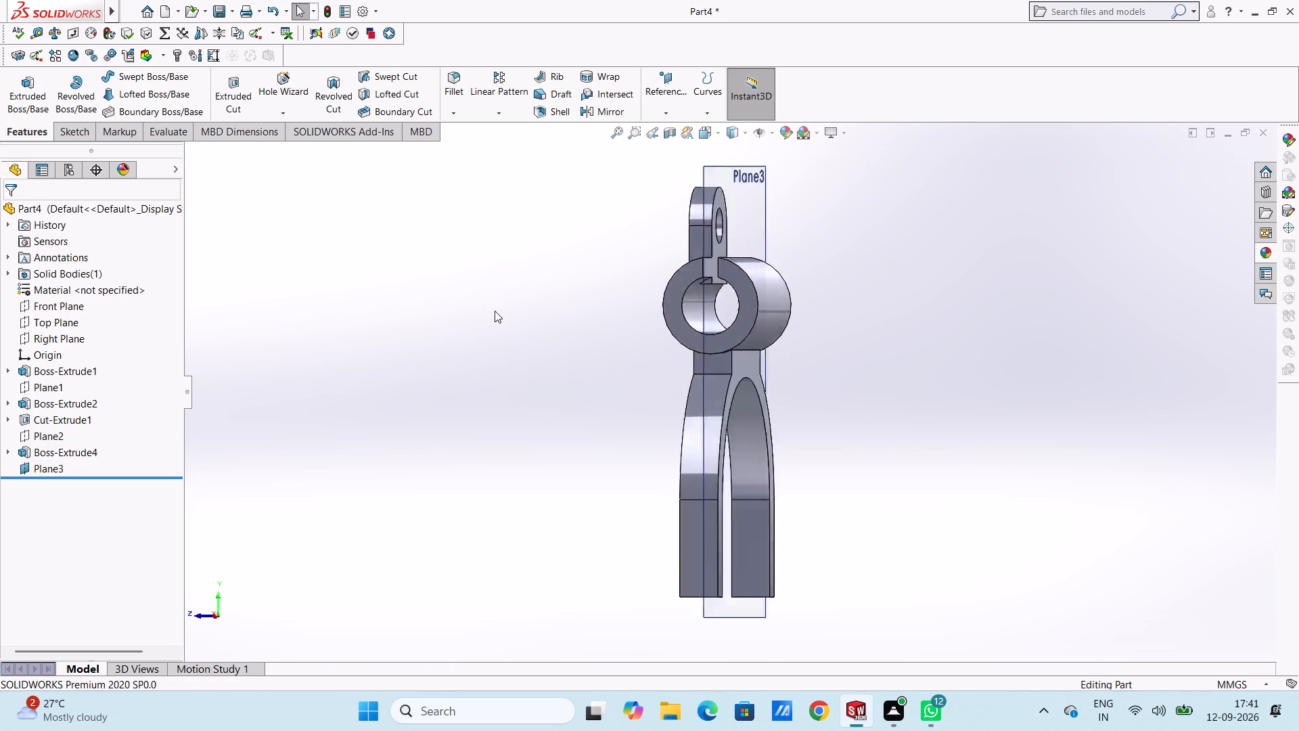
pyautogui.hotkey('ctrl', '2')
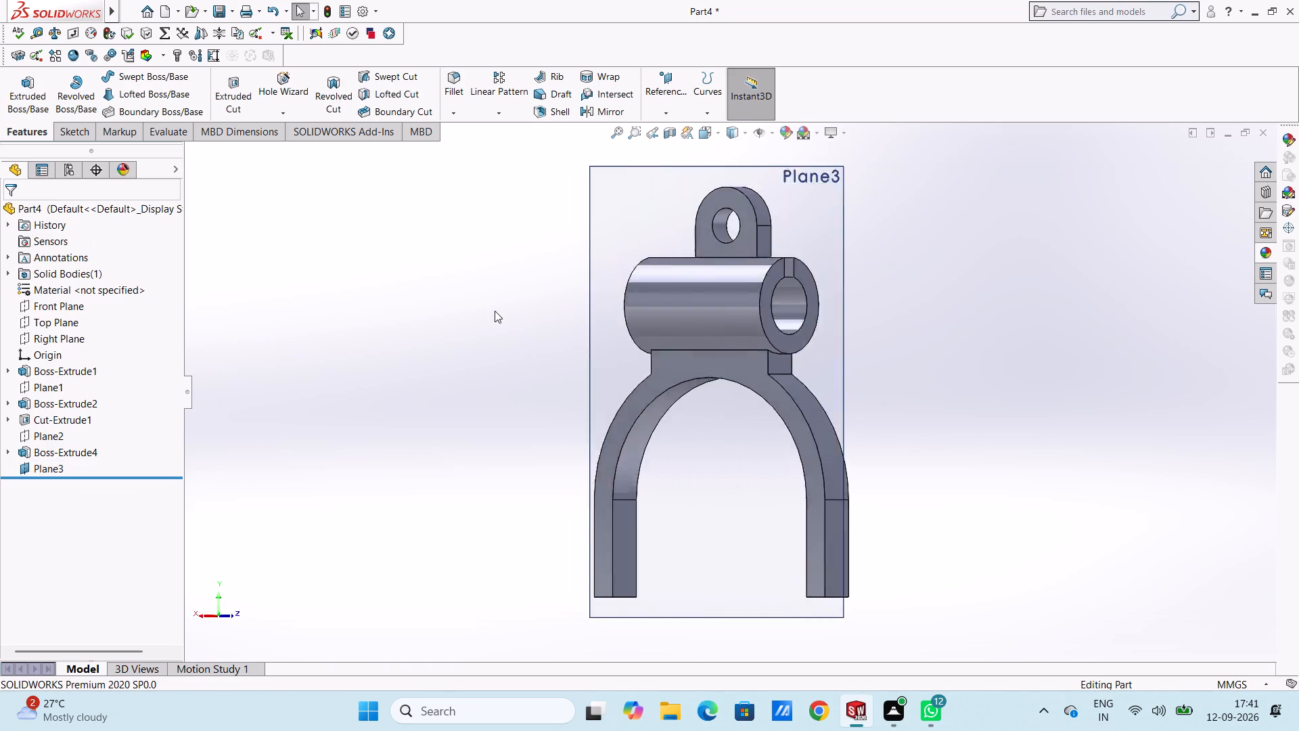
pyautogui.click(615, 214)
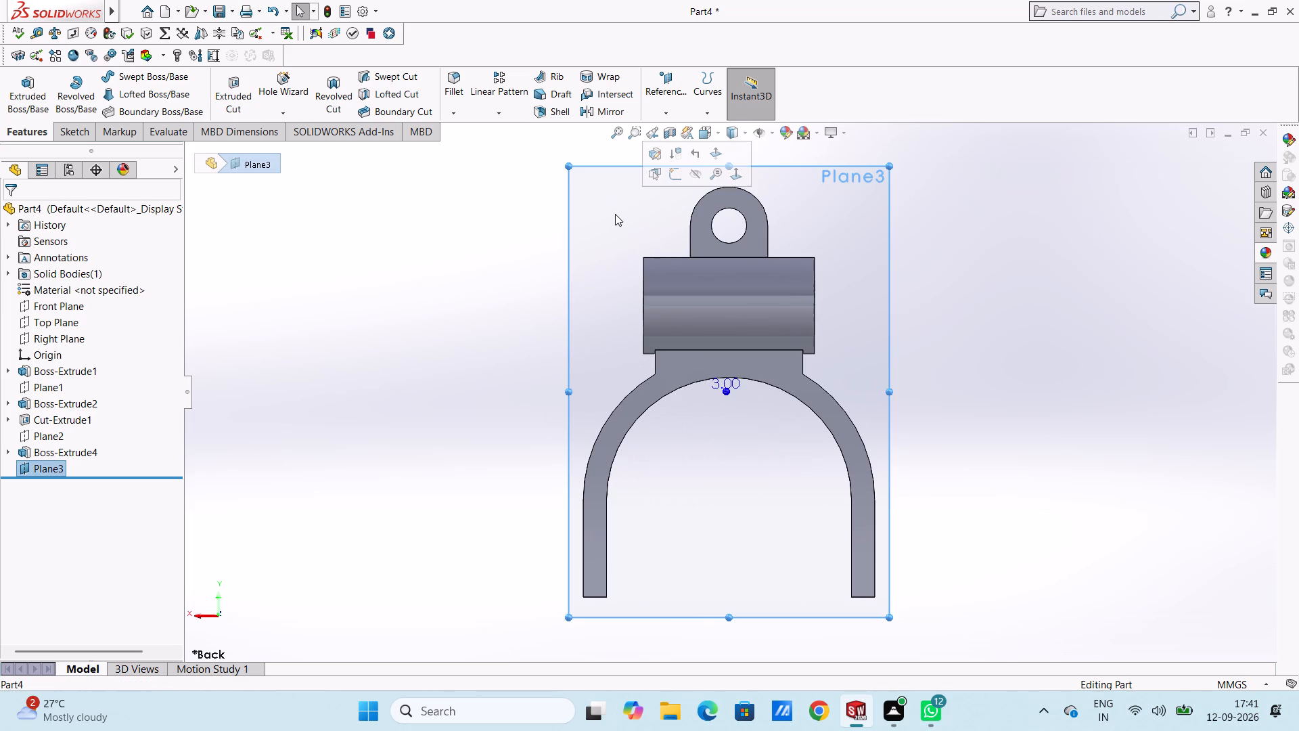
pyautogui.click(676, 181)
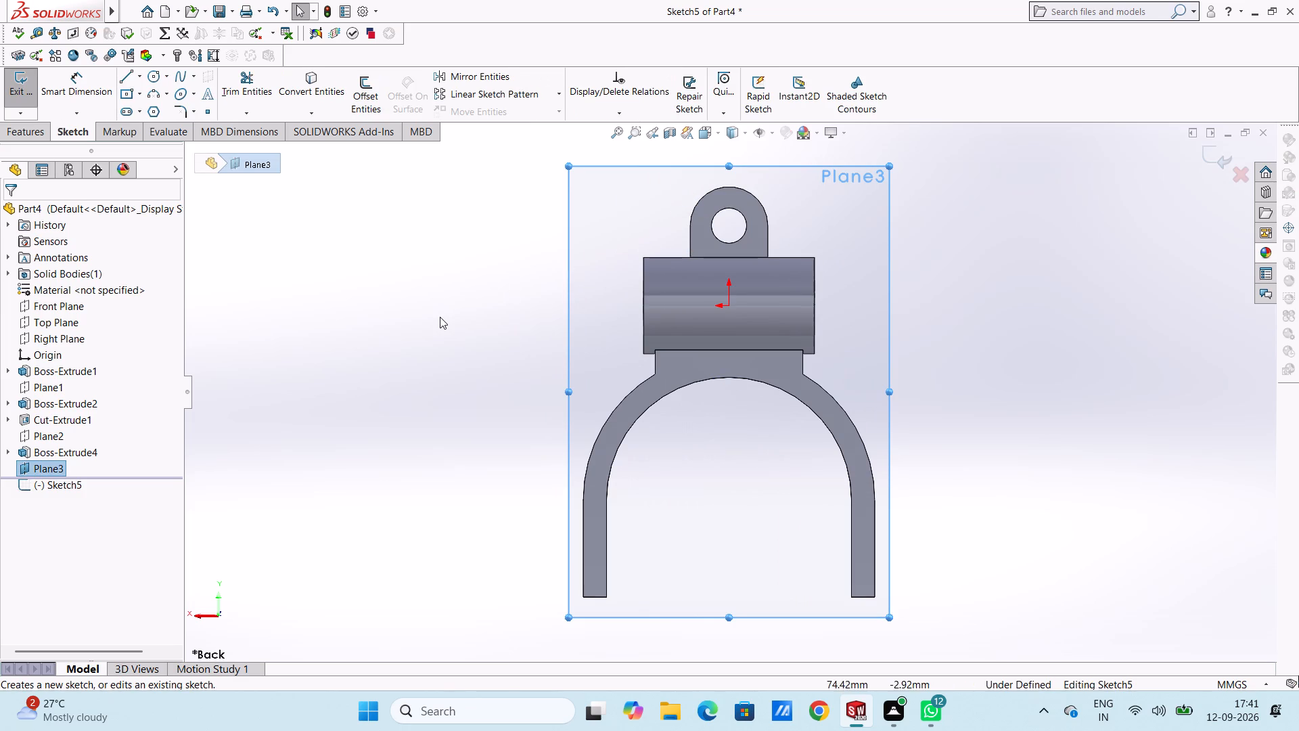
pyautogui.click(440, 317)
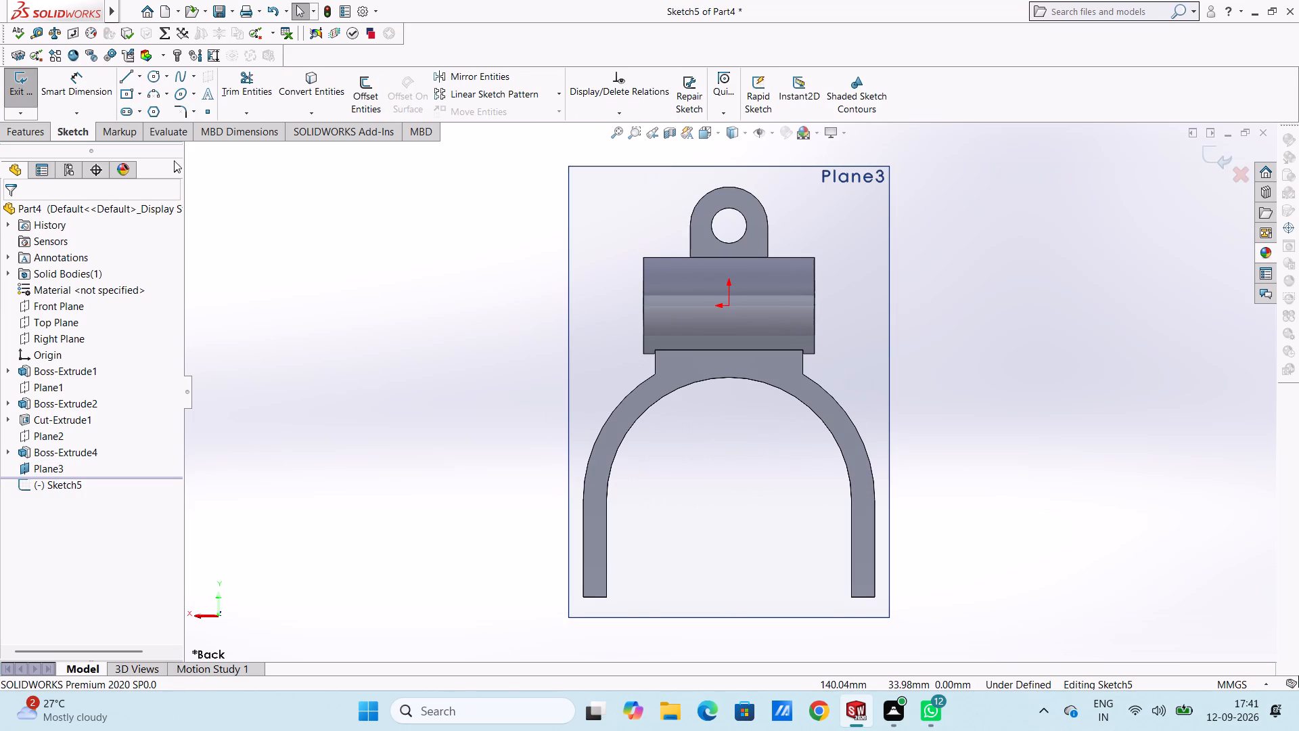
pyautogui.click(122, 79)
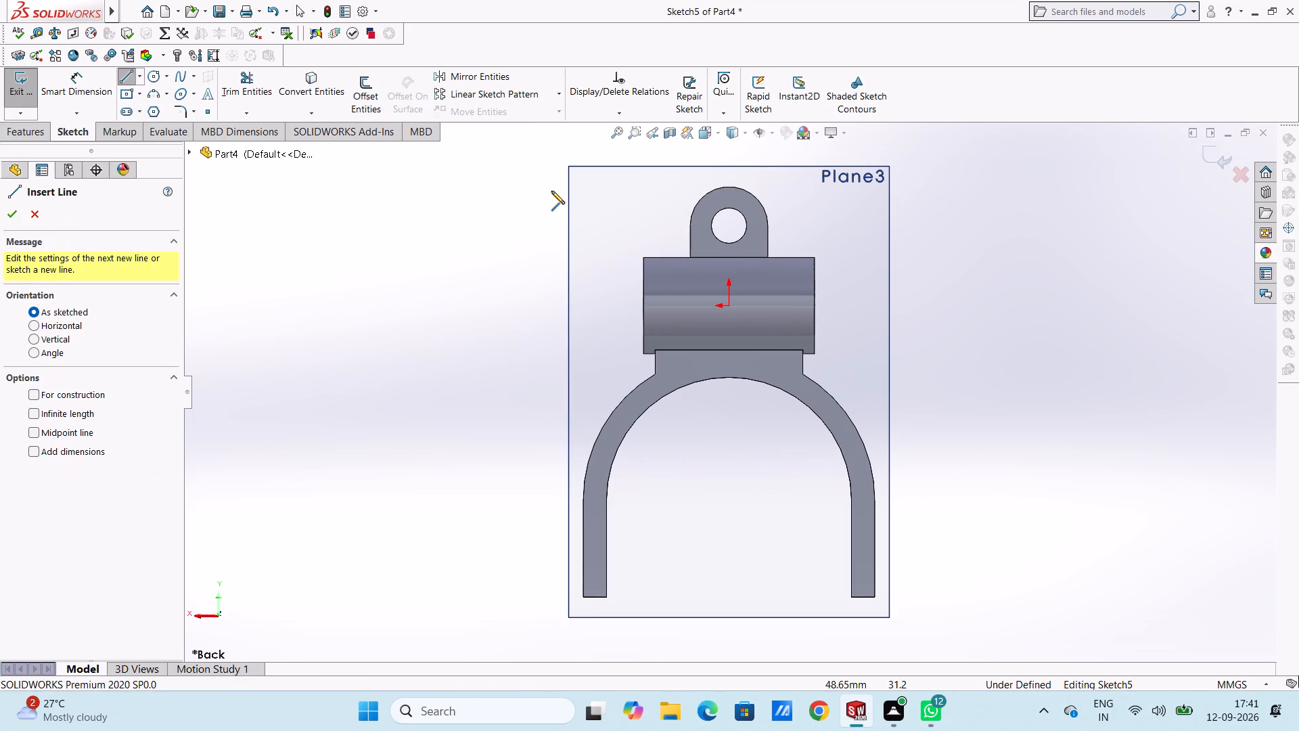
pyautogui.click(689, 226)
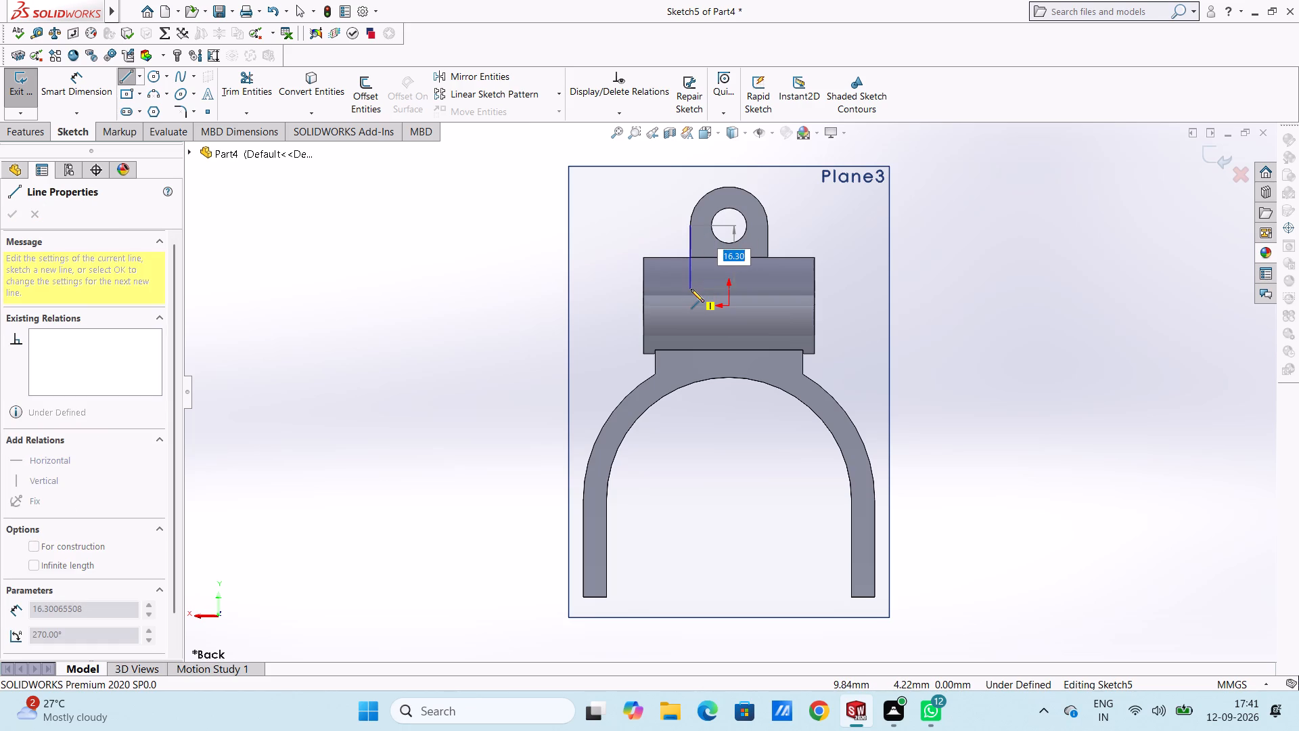
pyautogui.write('15')
pyautogui.press('Return')
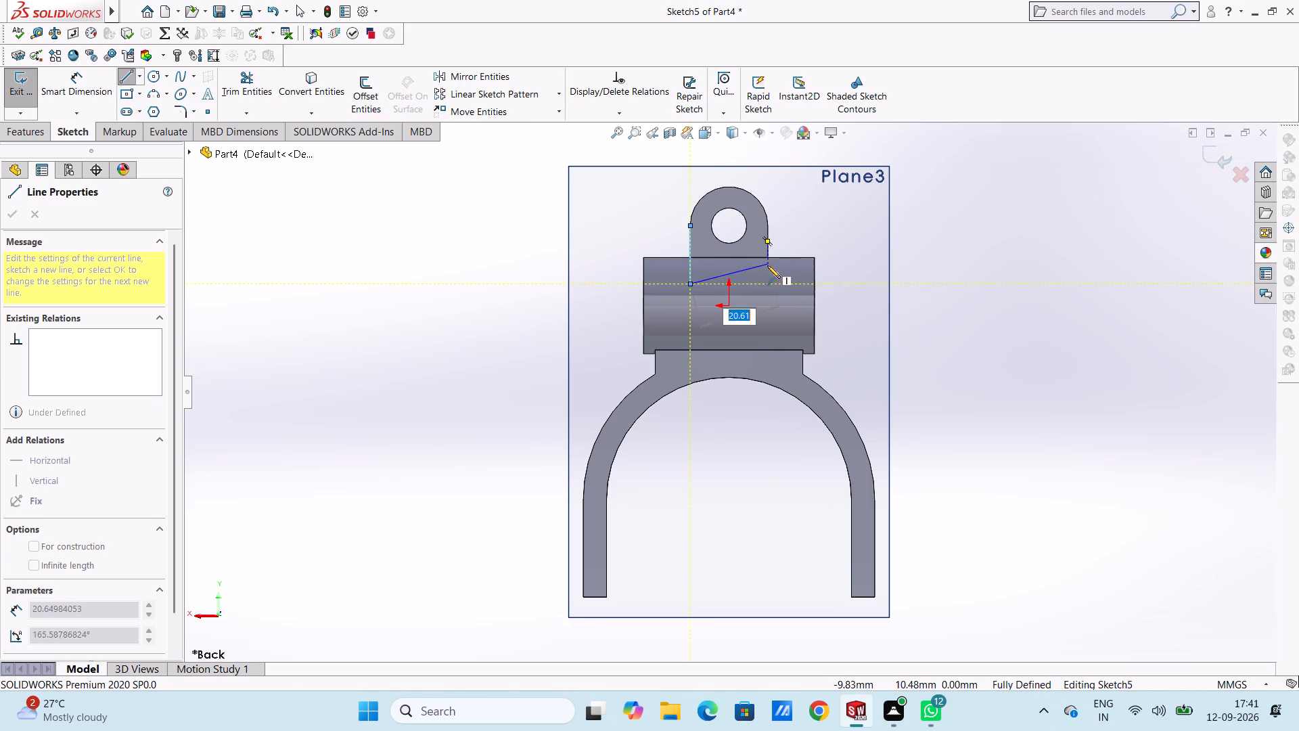
pyautogui.click(767, 286)
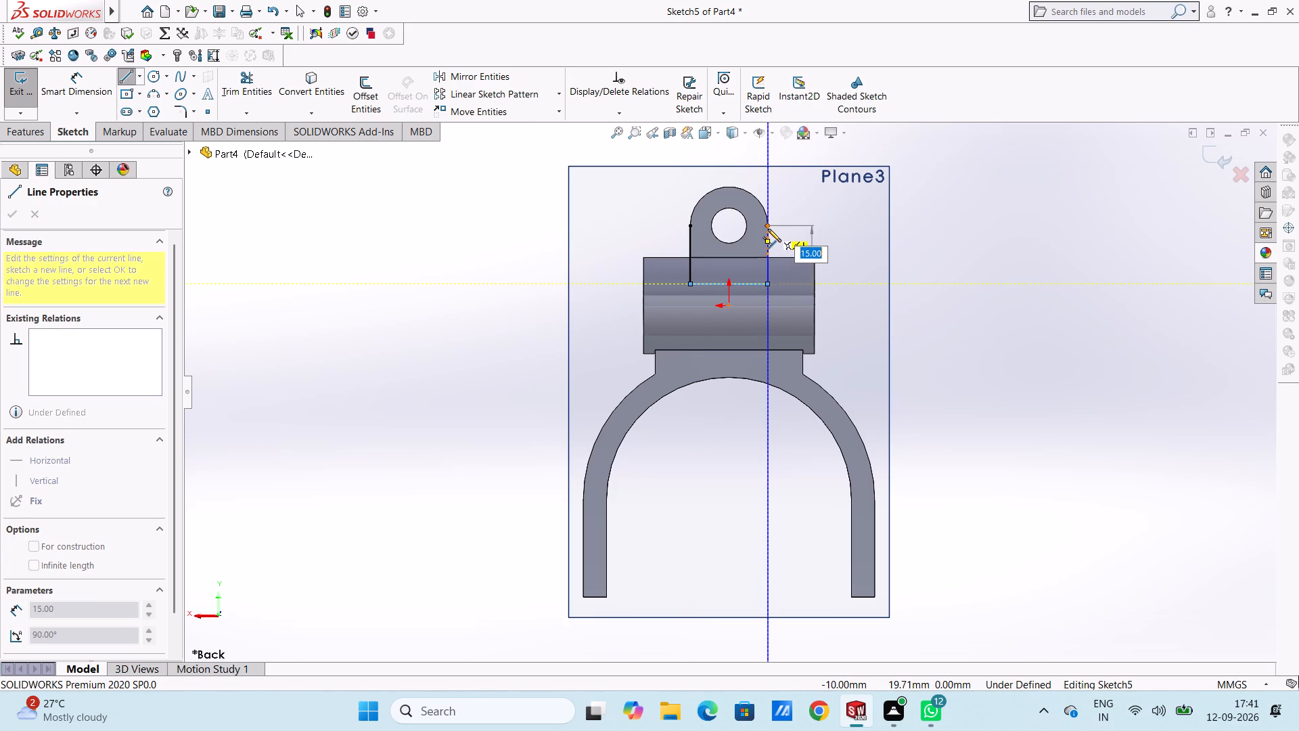
pyautogui.click(768, 229)
pyautogui.press('Escape')
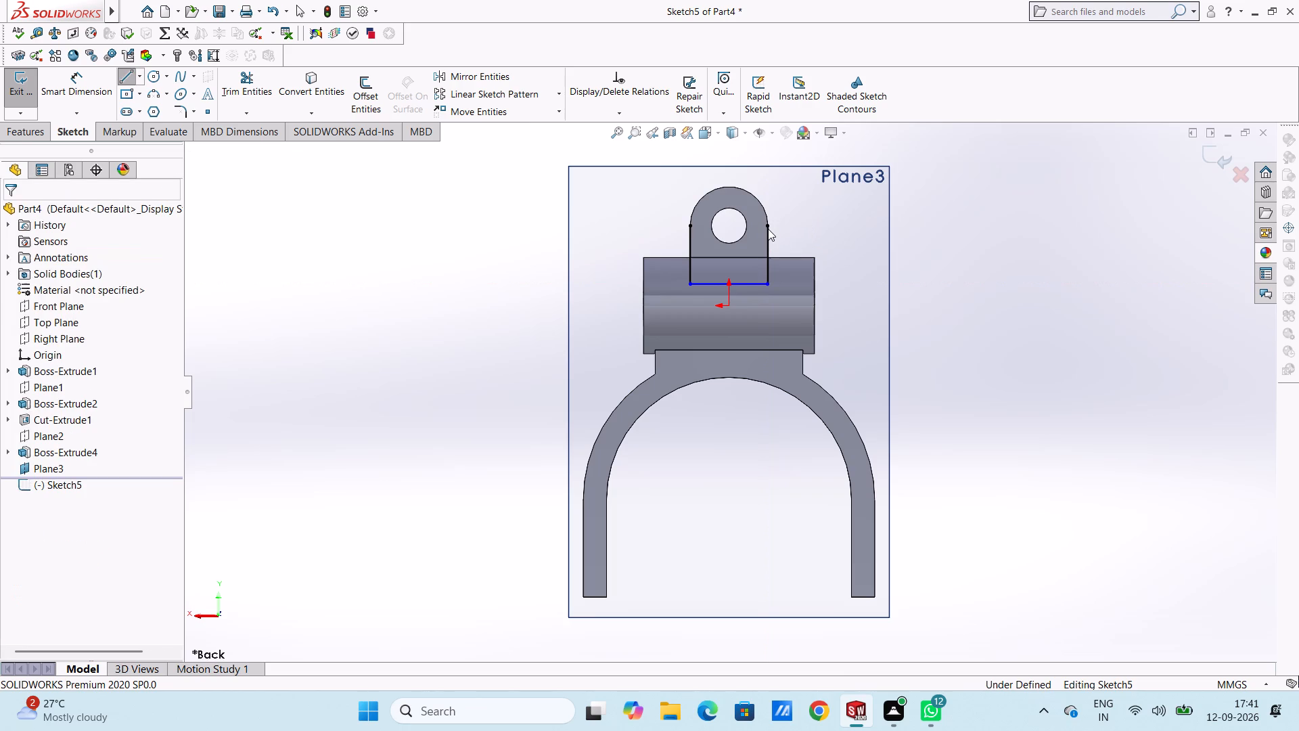
pyautogui.press('Escape')
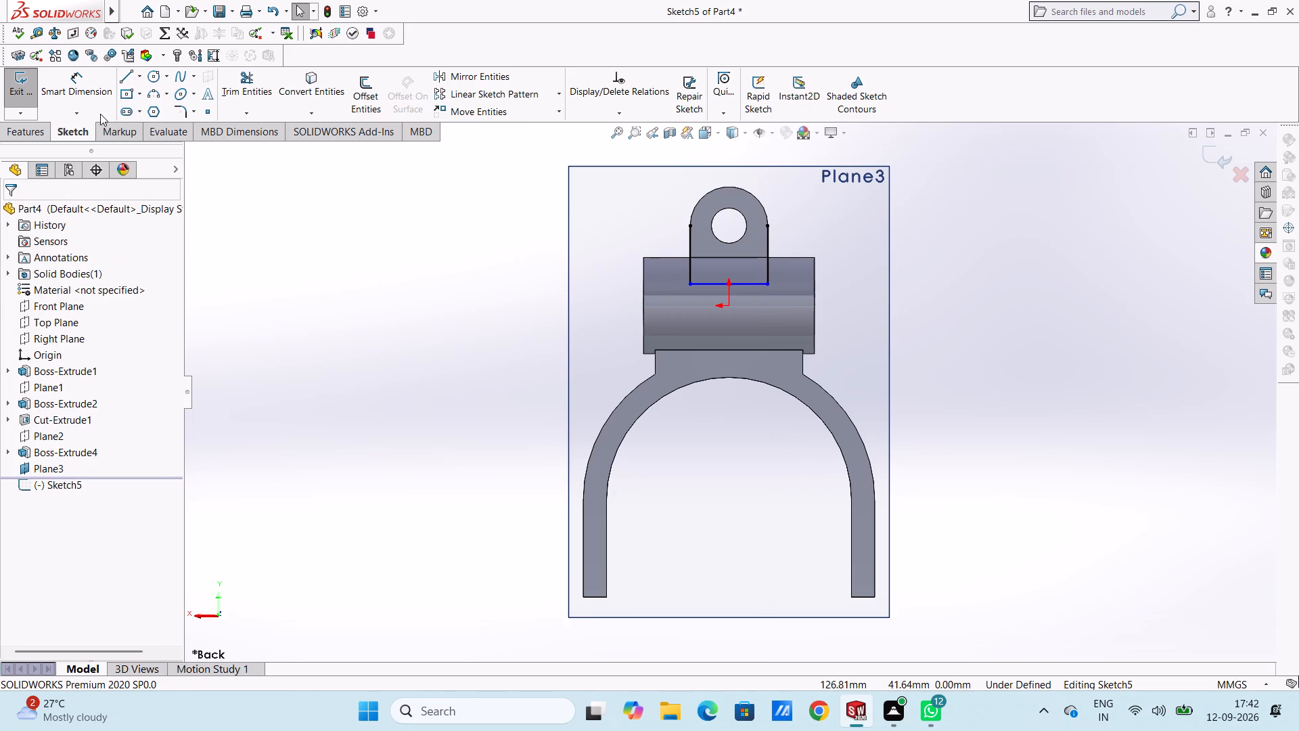
# Close the top of the outline with a three-point arc following the existing lug's rounded edge.
pyautogui.click(154, 94)
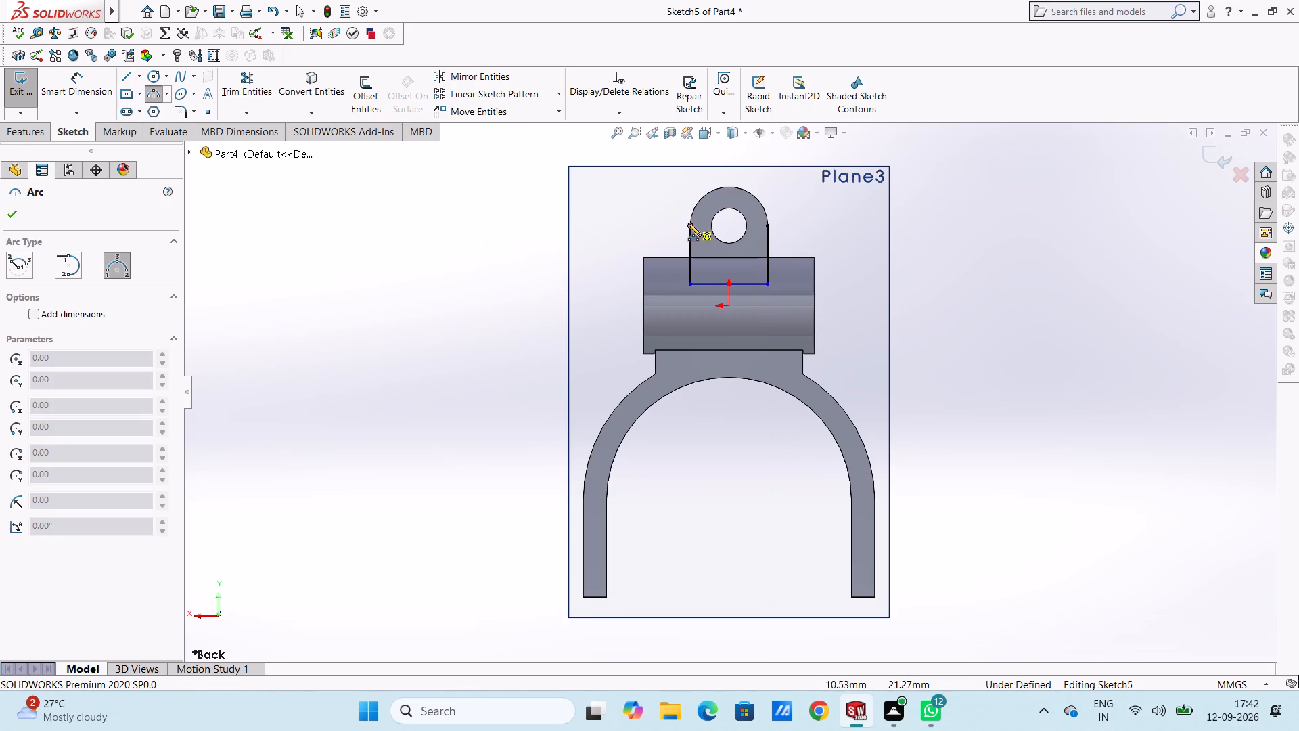
pyautogui.click(690, 226)
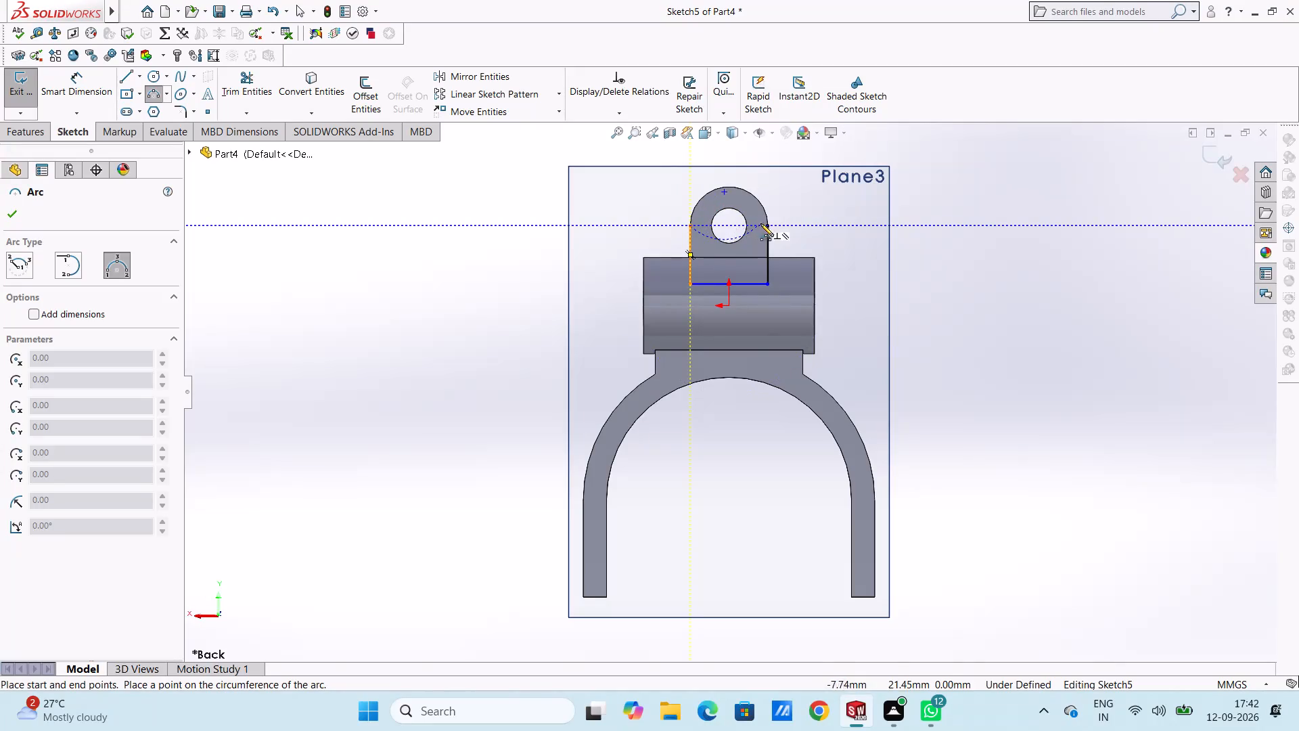
pyautogui.click(768, 227)
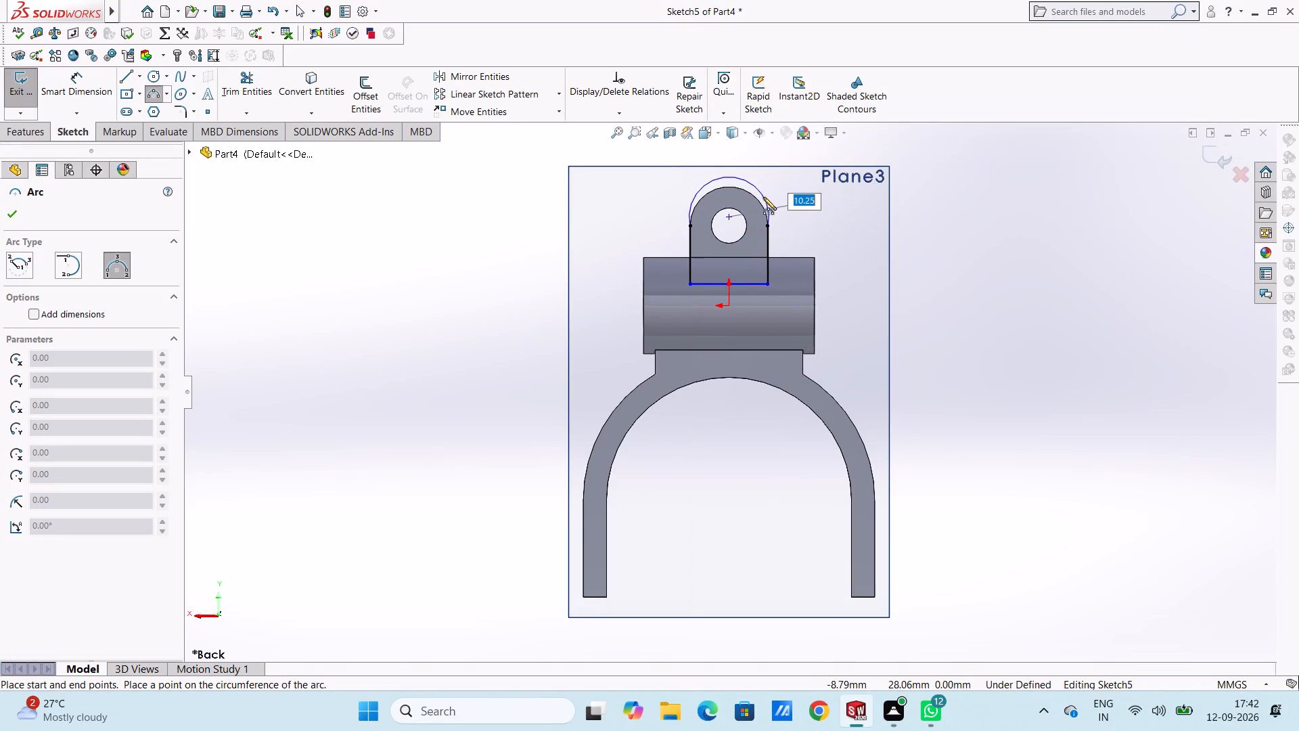
pyautogui.click(763, 201)
pyautogui.press('Escape')
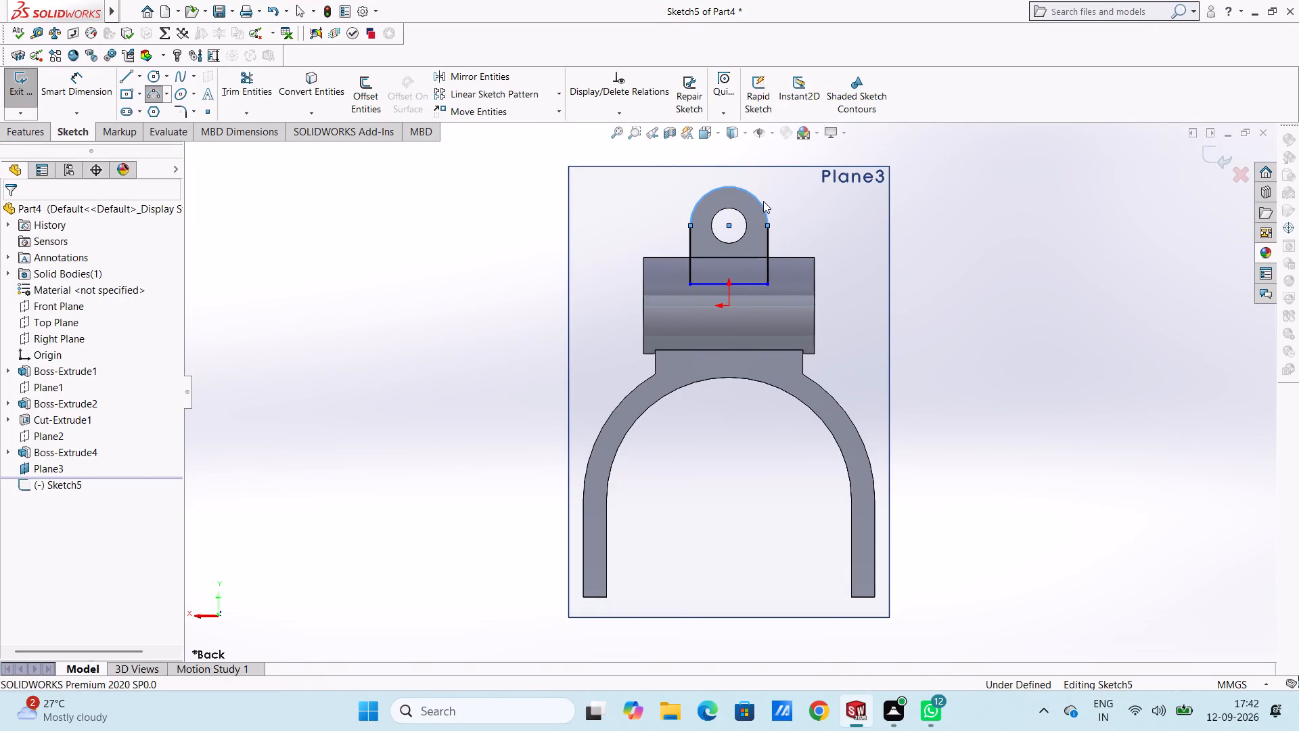
pyautogui.press('Escape')
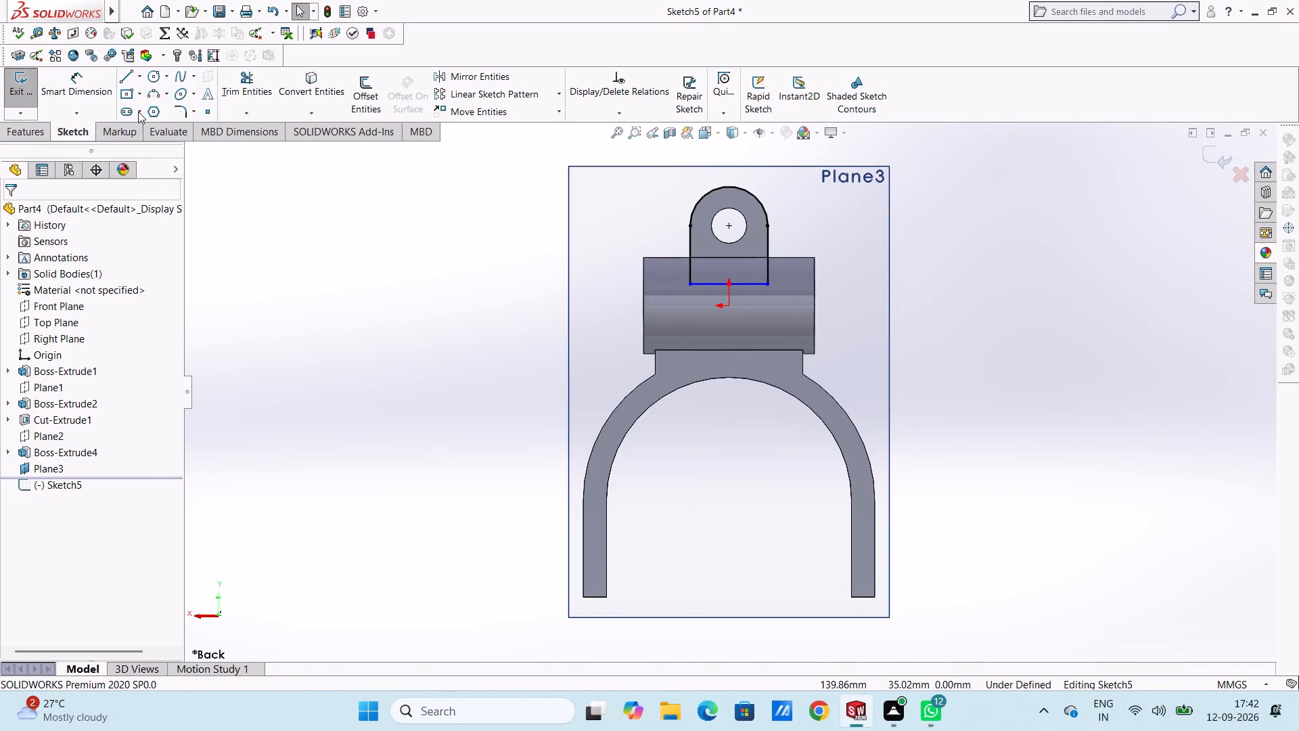
# Sketch a circle centred on the arc's centre over the lug hole and dimension its diameter at 9.05 mm.
pyautogui.click(150, 84)
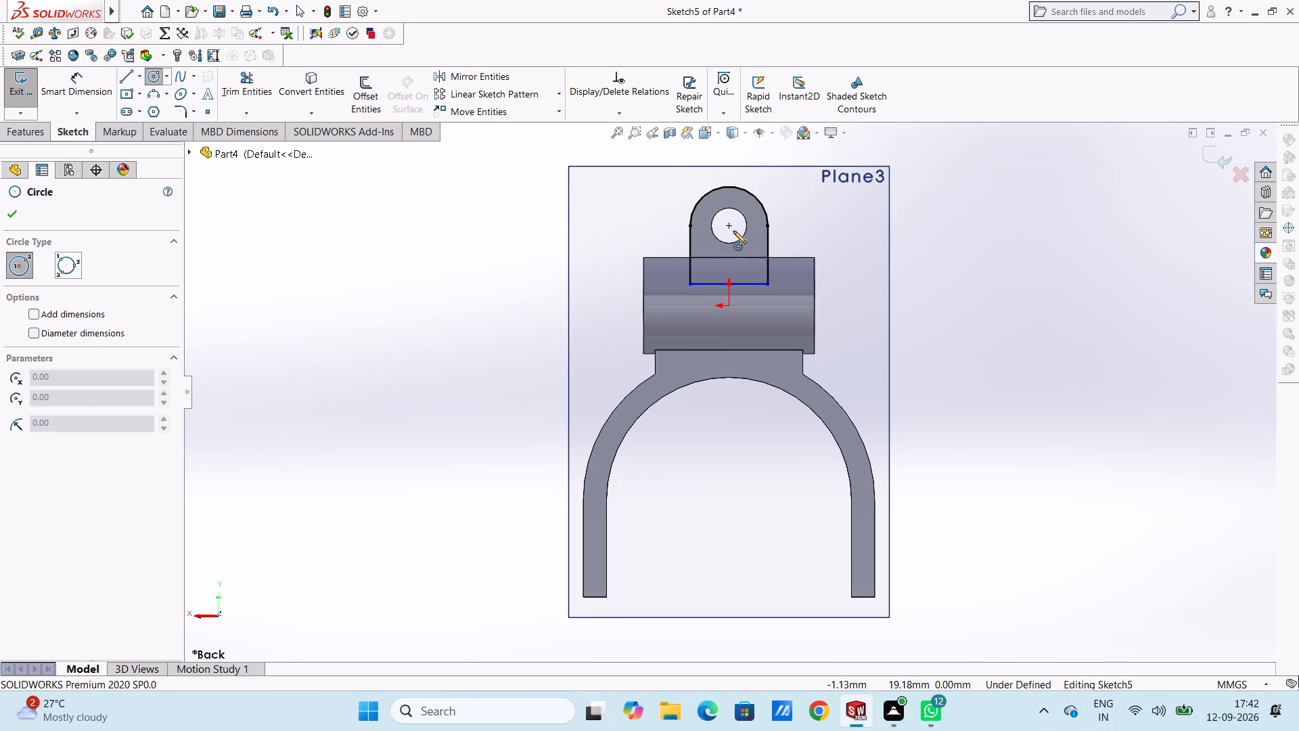
pyautogui.click(729, 227)
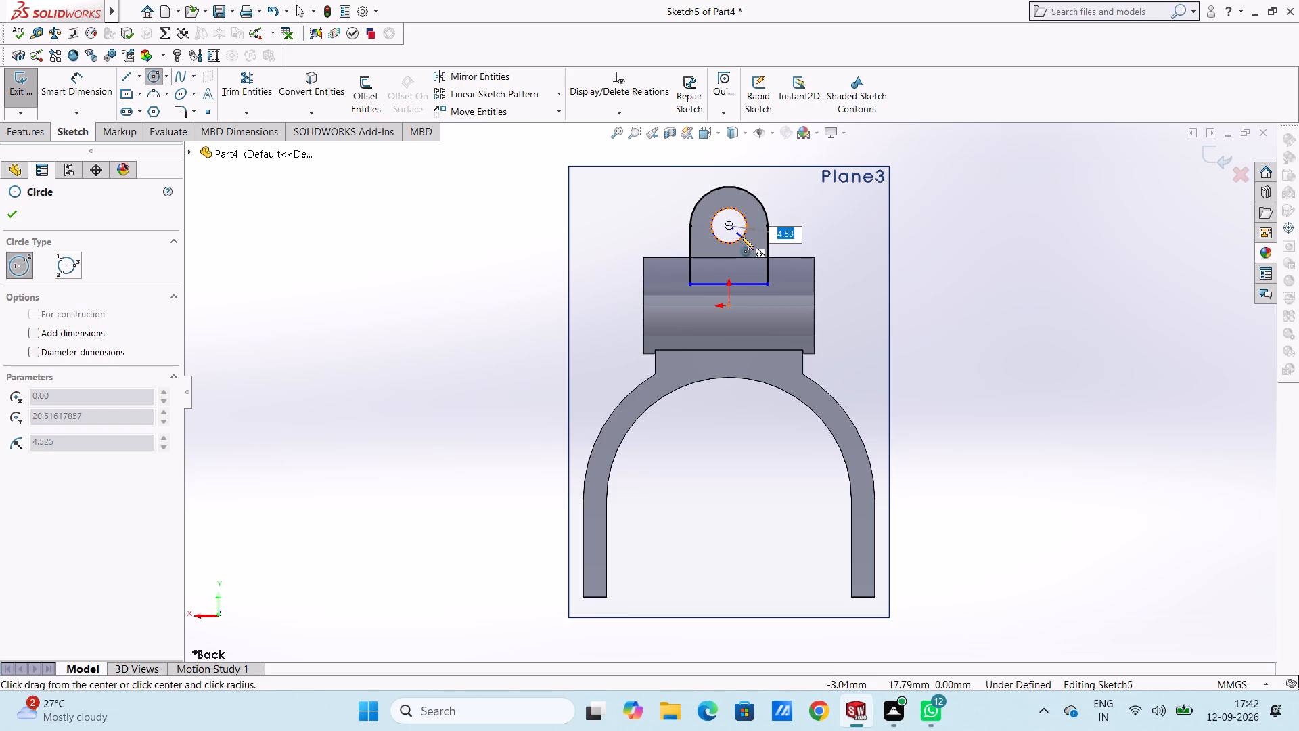
pyautogui.click(741, 236)
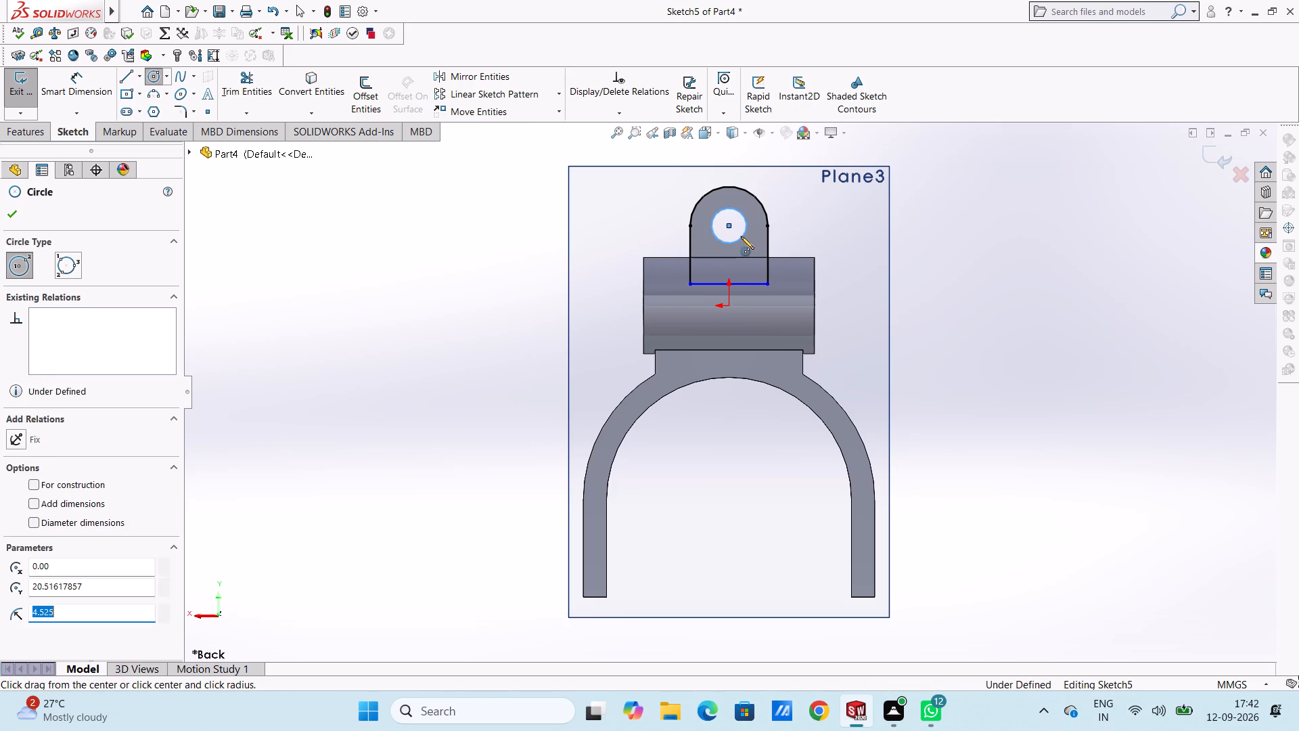
pyautogui.press('Escape')
pyautogui.press('Escape')
pyautogui.press('Escape')
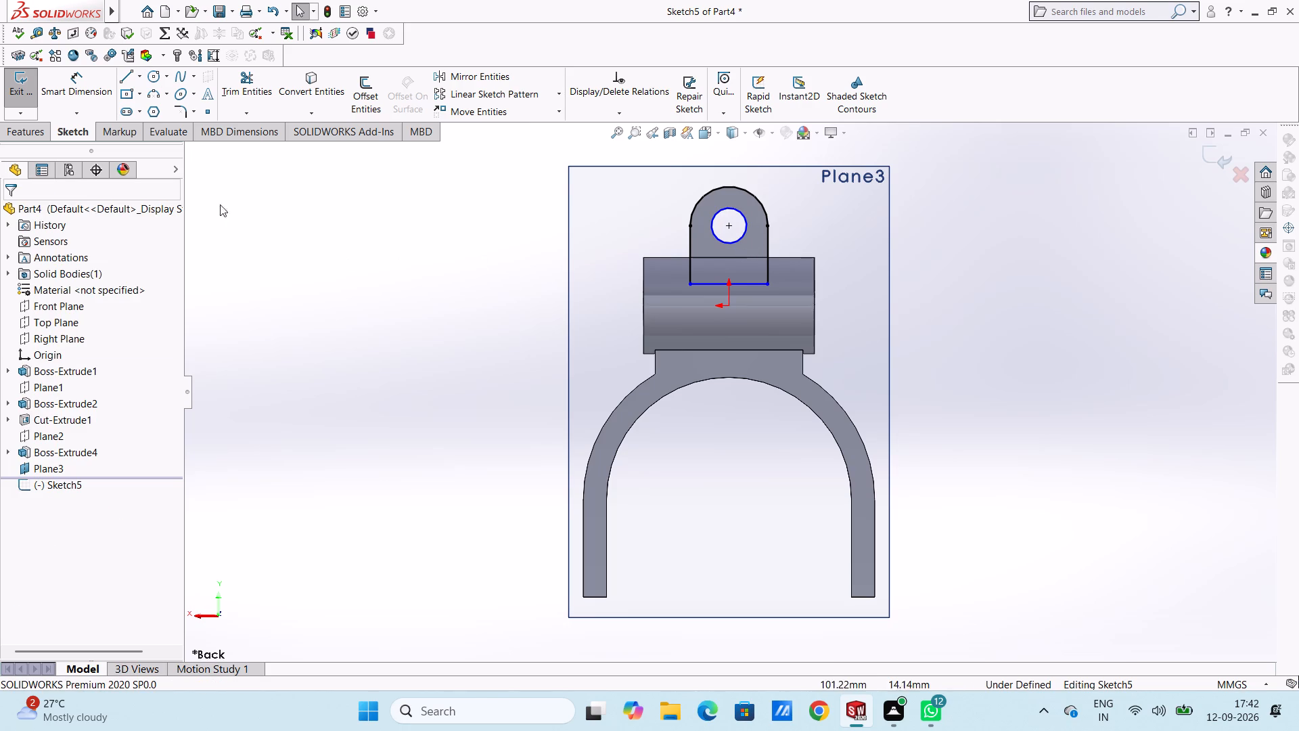
pyautogui.click(61, 86)
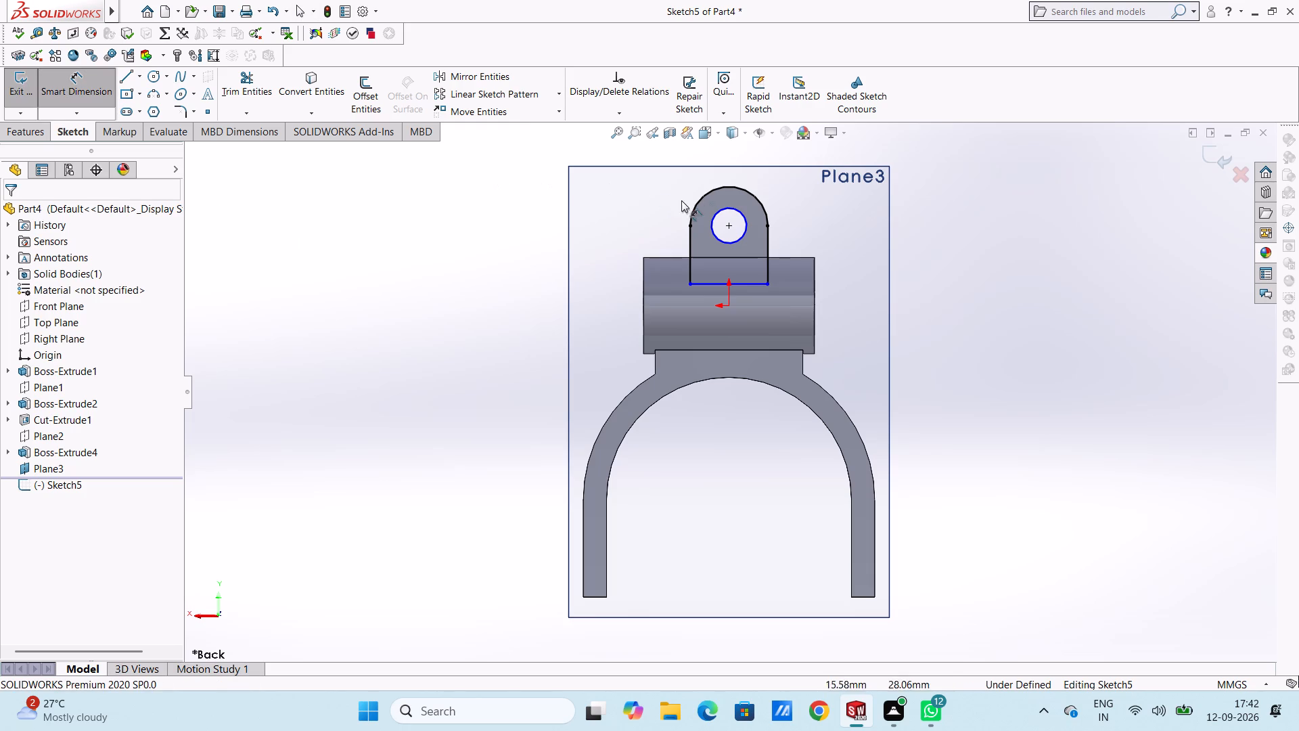
pyautogui.click(719, 210)
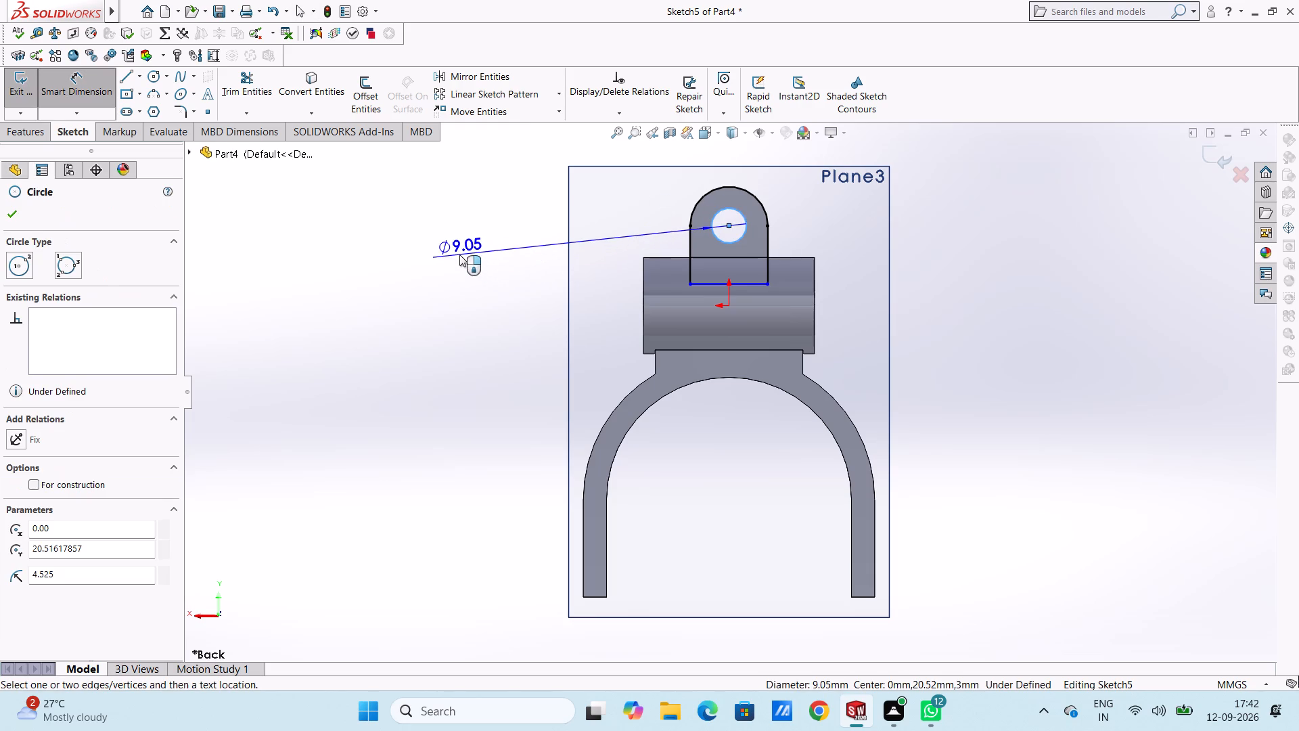
pyautogui.click(459, 254)
pyautogui.press('Return')
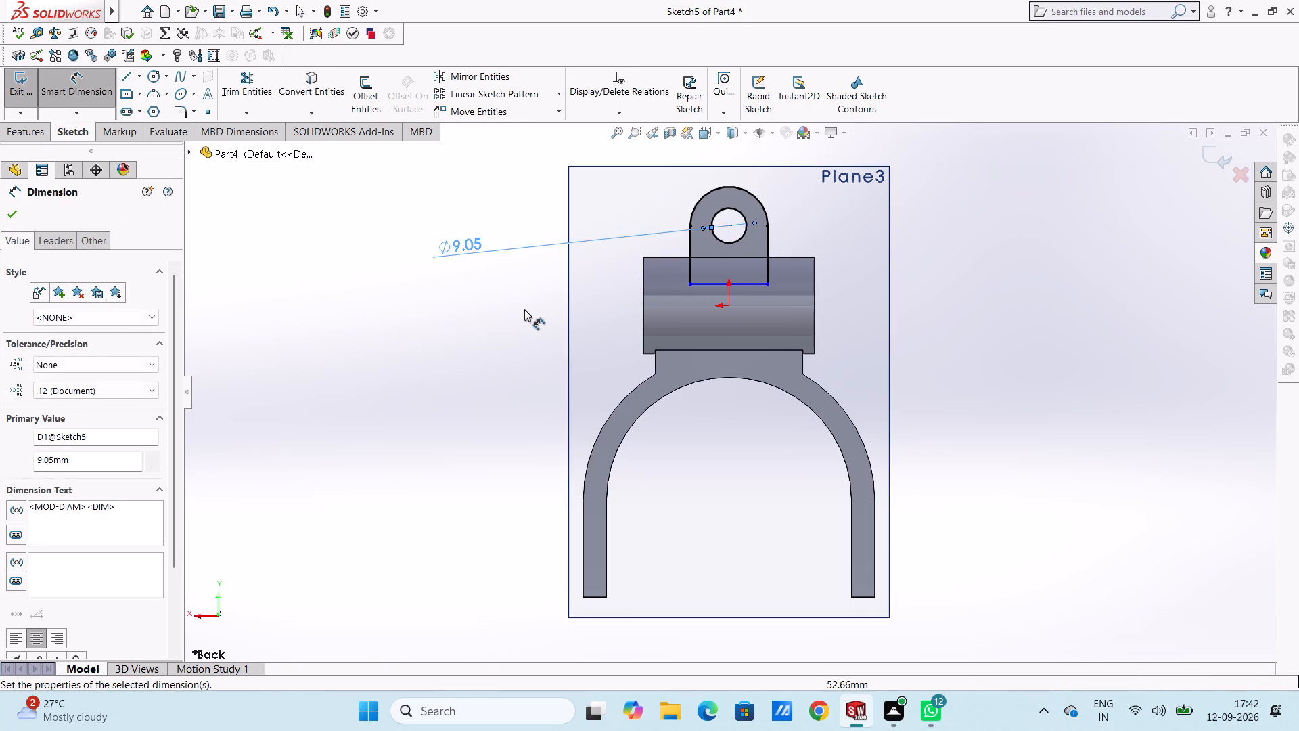
pyautogui.click(524, 309)
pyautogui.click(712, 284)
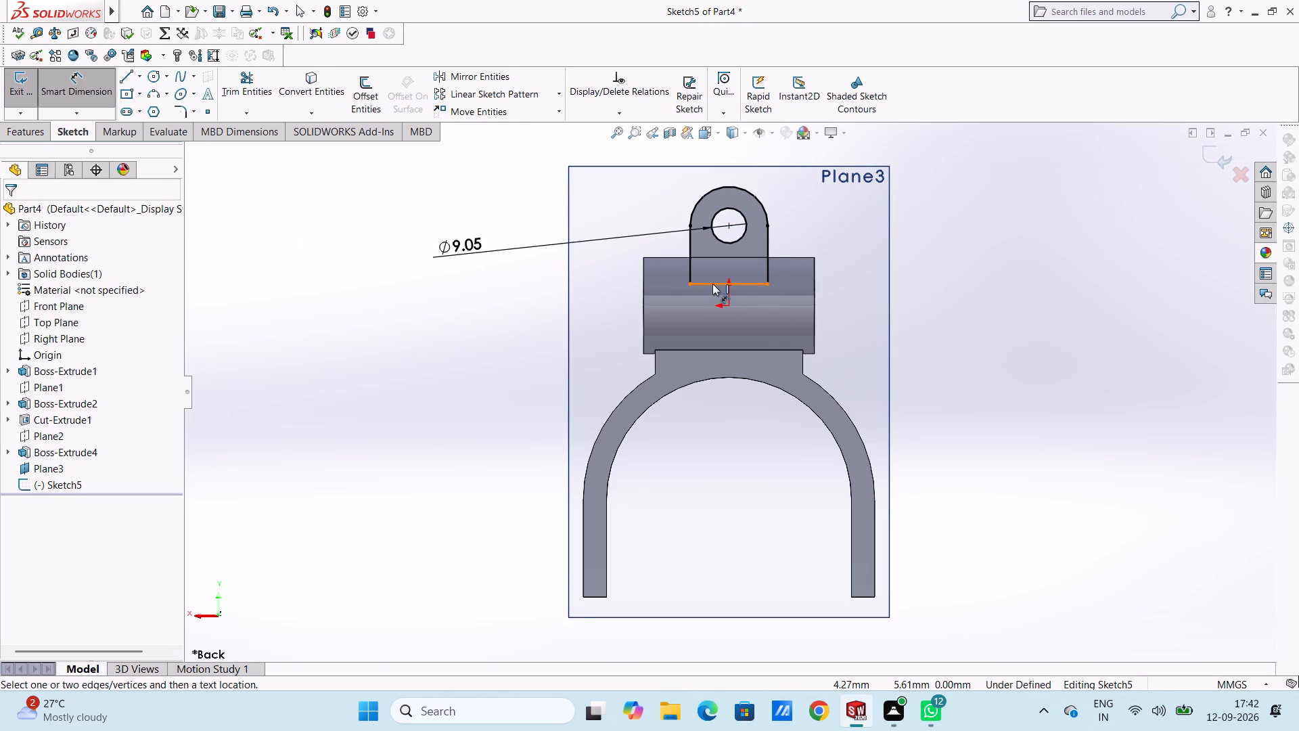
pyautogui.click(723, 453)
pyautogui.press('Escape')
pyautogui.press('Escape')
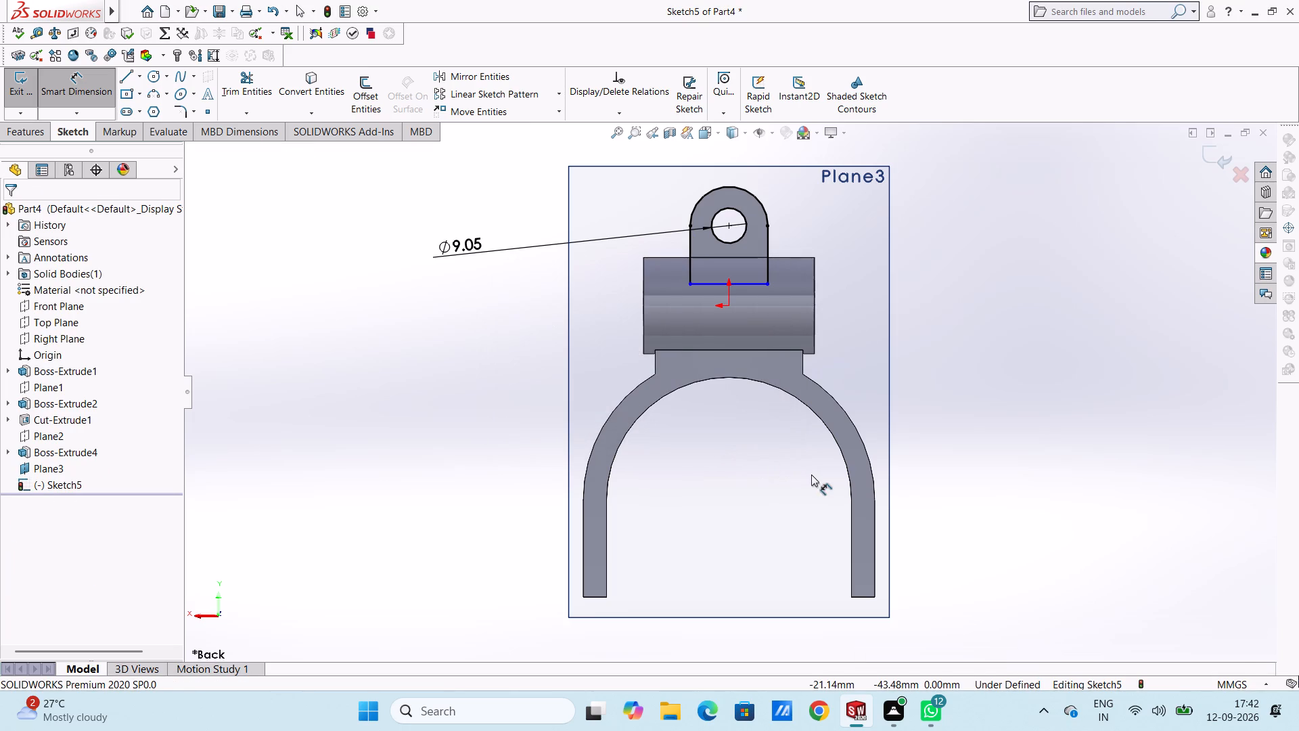
# Extrude the lug sketch 6 mm blind in the reversed direction, away from the existing lug, with the result merged.
pyautogui.hotkey('ctrl', '7')
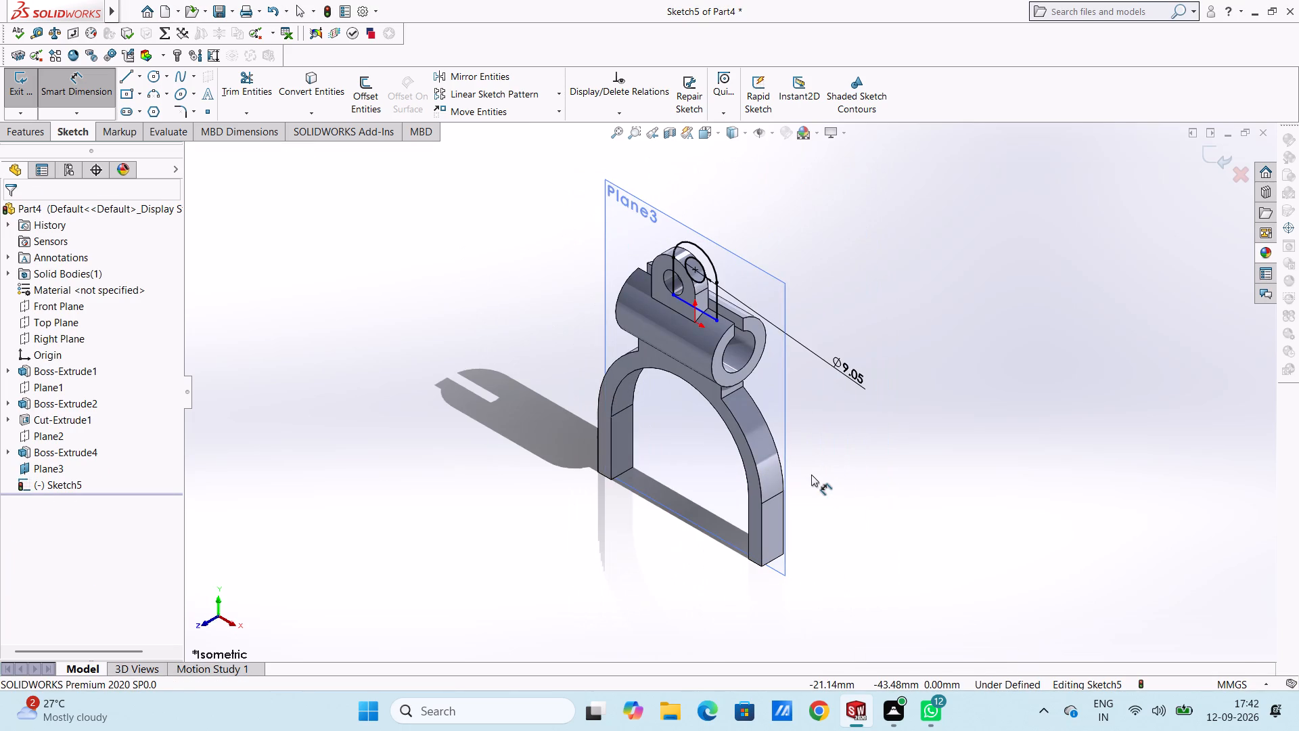
pyautogui.click(28, 139)
pyautogui.click(14, 102)
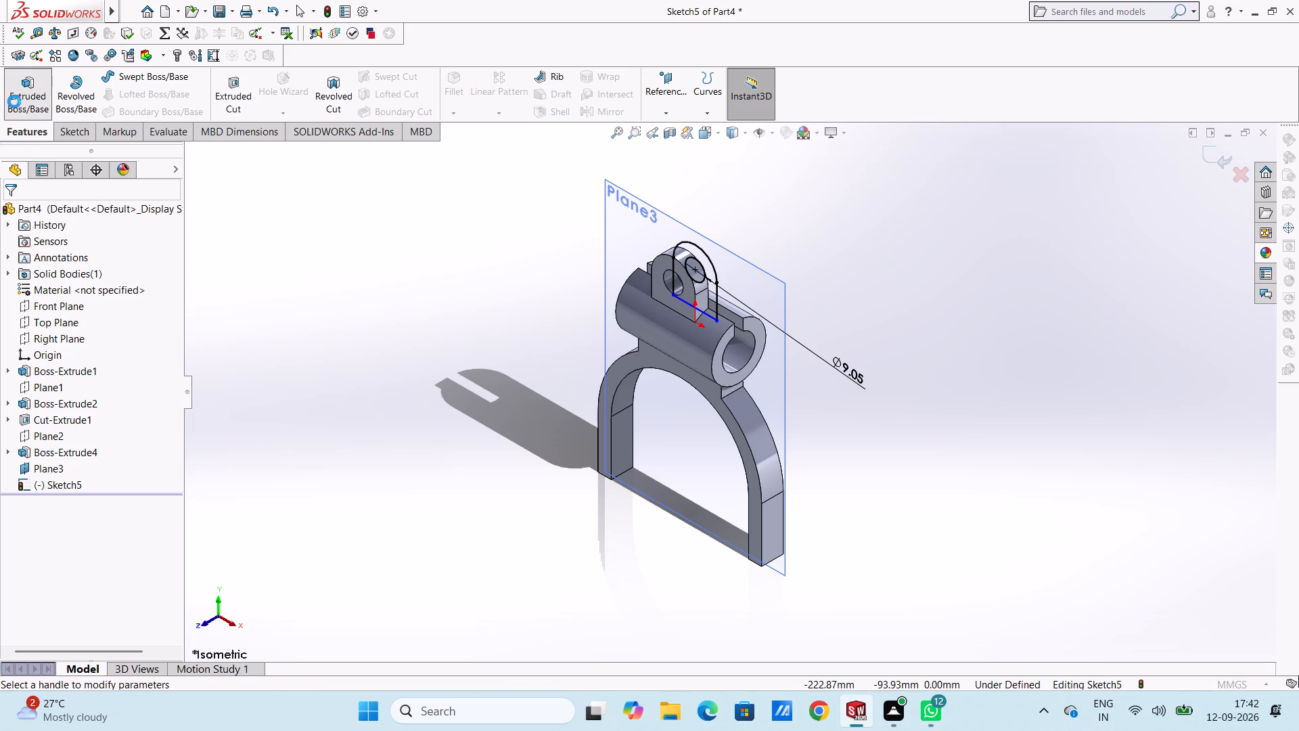
pyautogui.click(24, 308)
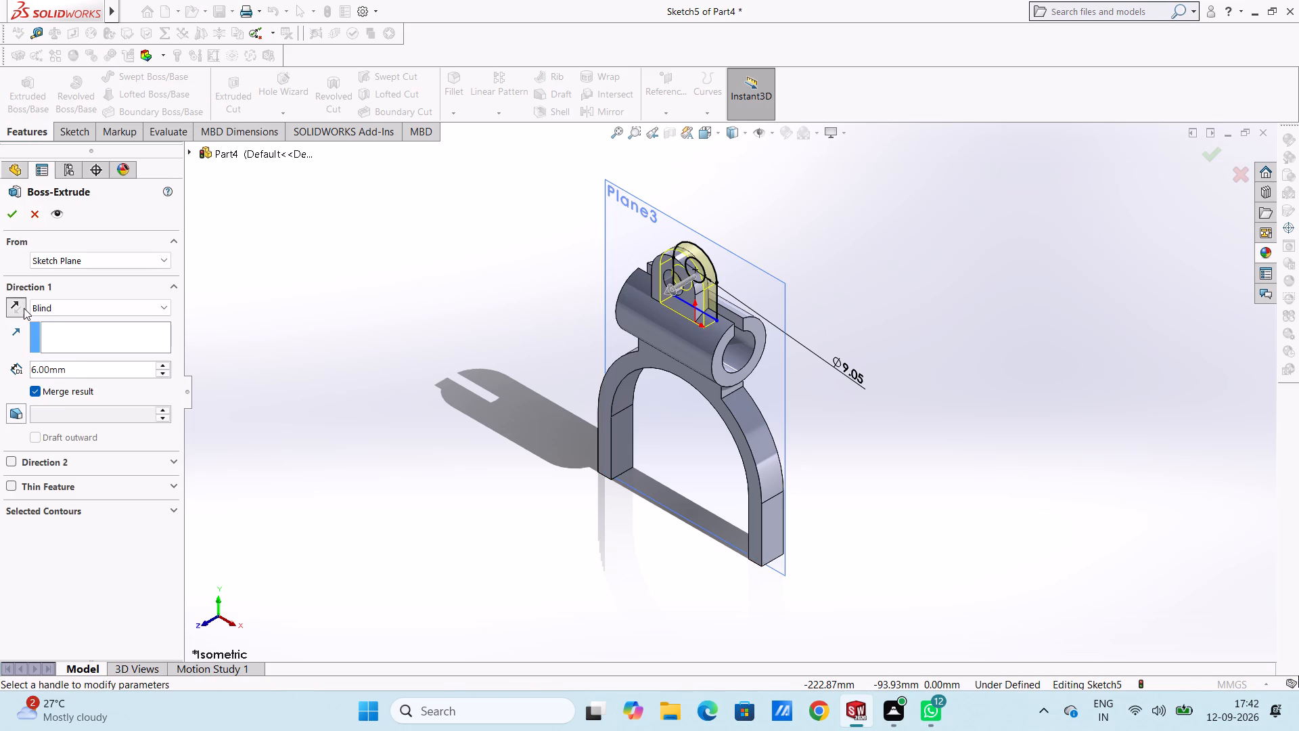
pyautogui.click(14, 213)
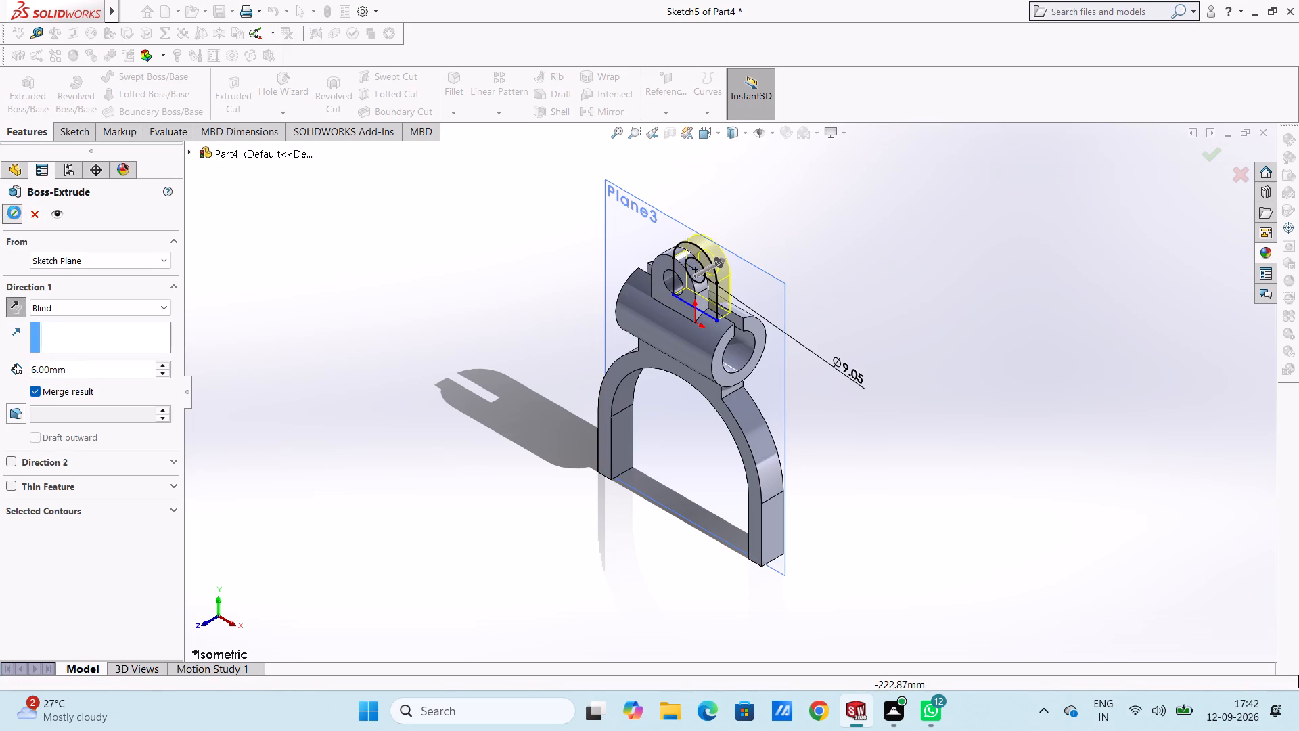
pyautogui.click(344, 319)
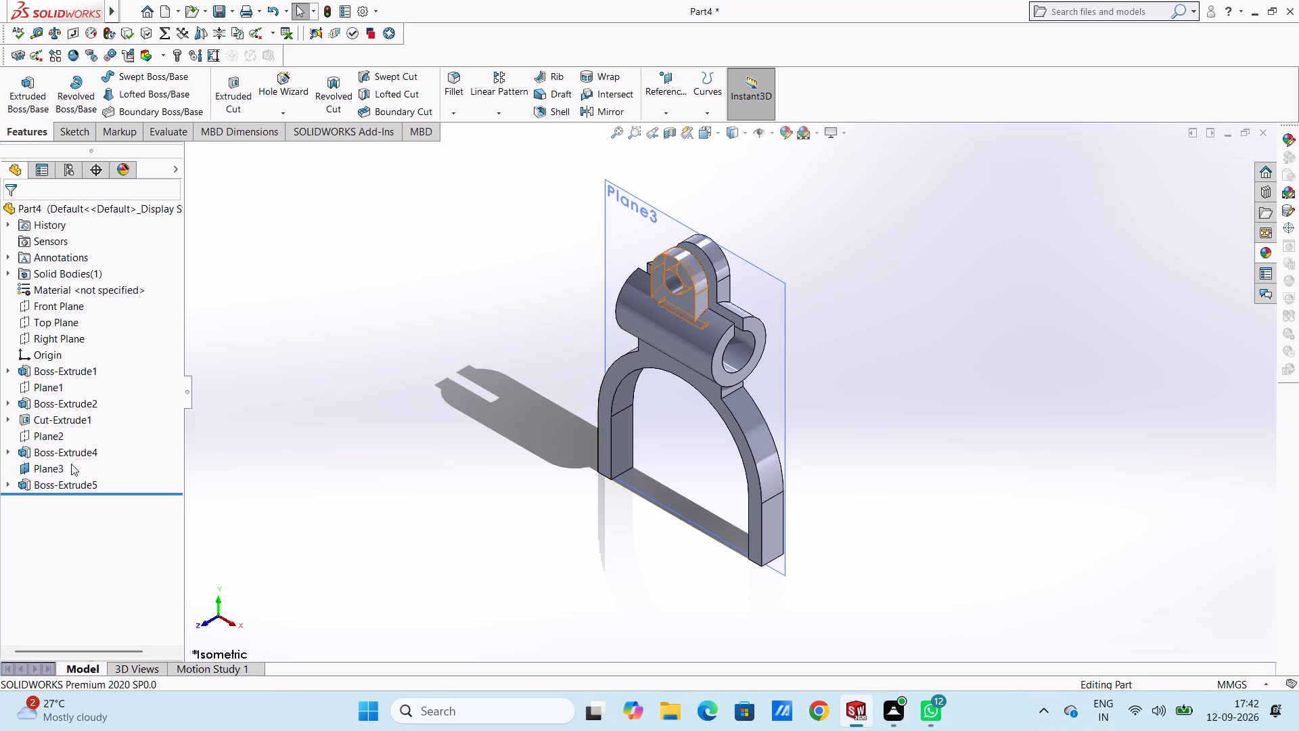
# Hide Plane3.
pyautogui.click(58, 470)
pyautogui.click(92, 446)
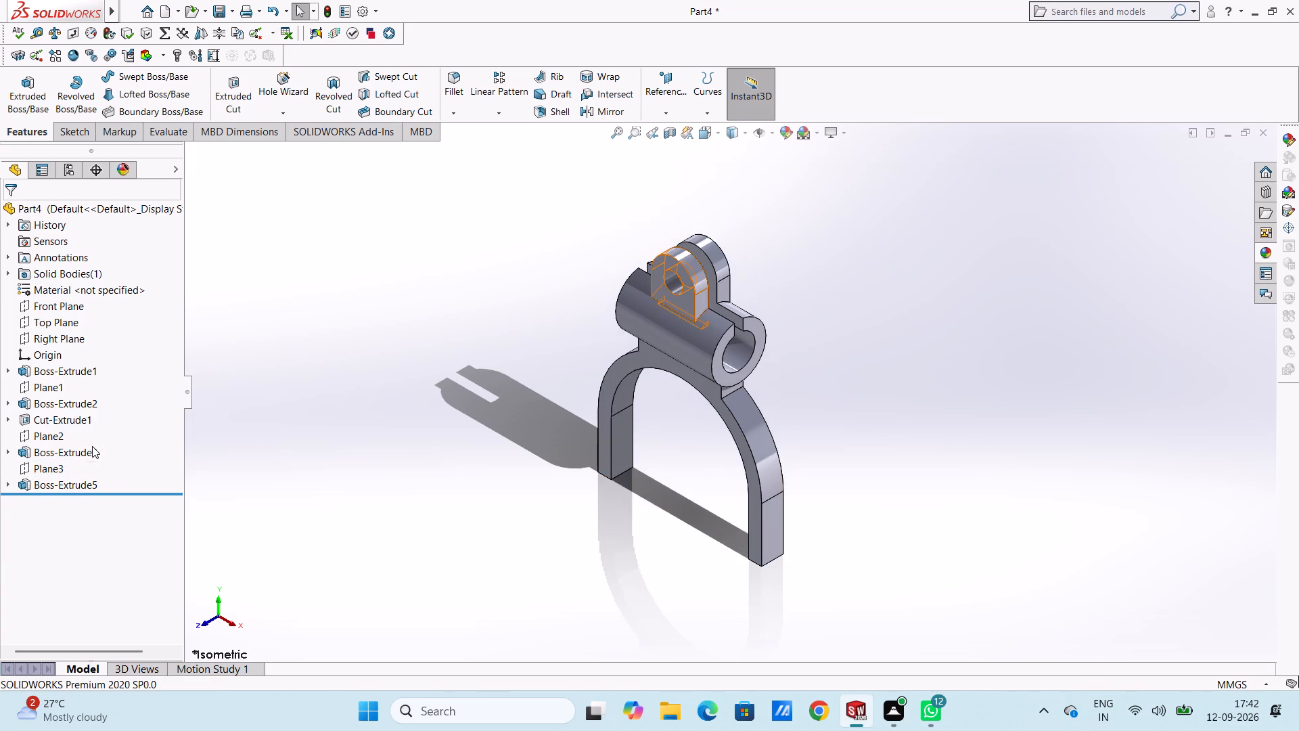
pyautogui.click(358, 417)
# On the side face of the original lug protruding into the ring's bore, sketch a concentric circle matching the bore, about 7.5 mm in radius.
pyautogui.hotkey('ctrl', '1')
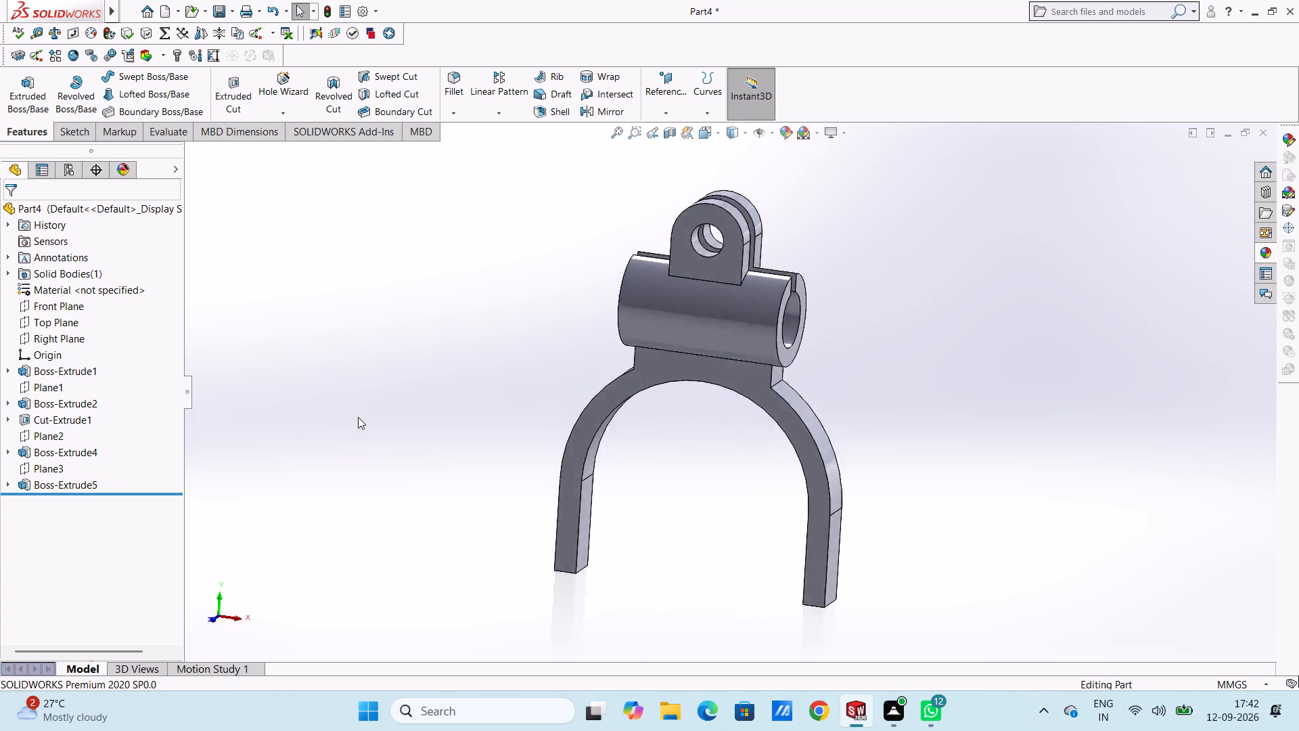
pyautogui.hotkey('ctrl', '2')
pyautogui.hotkey('ctrl', '3')
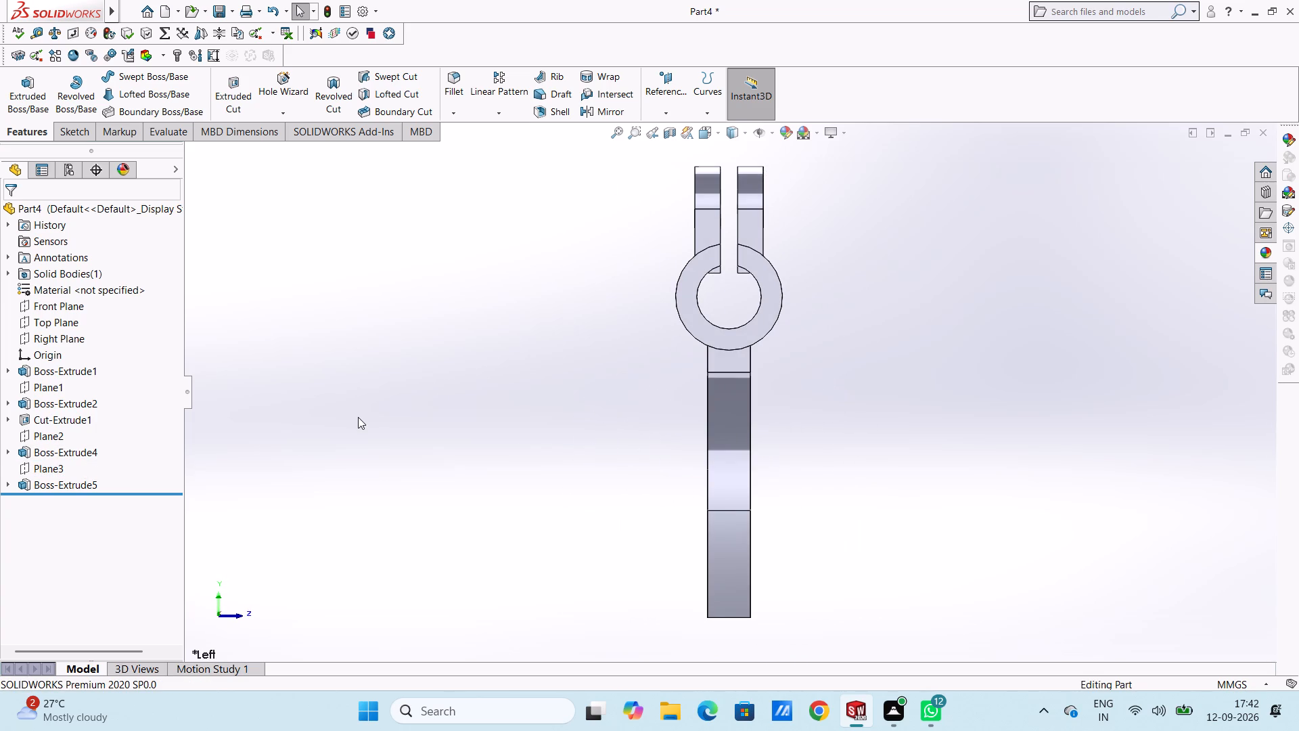
pyautogui.click(742, 271)
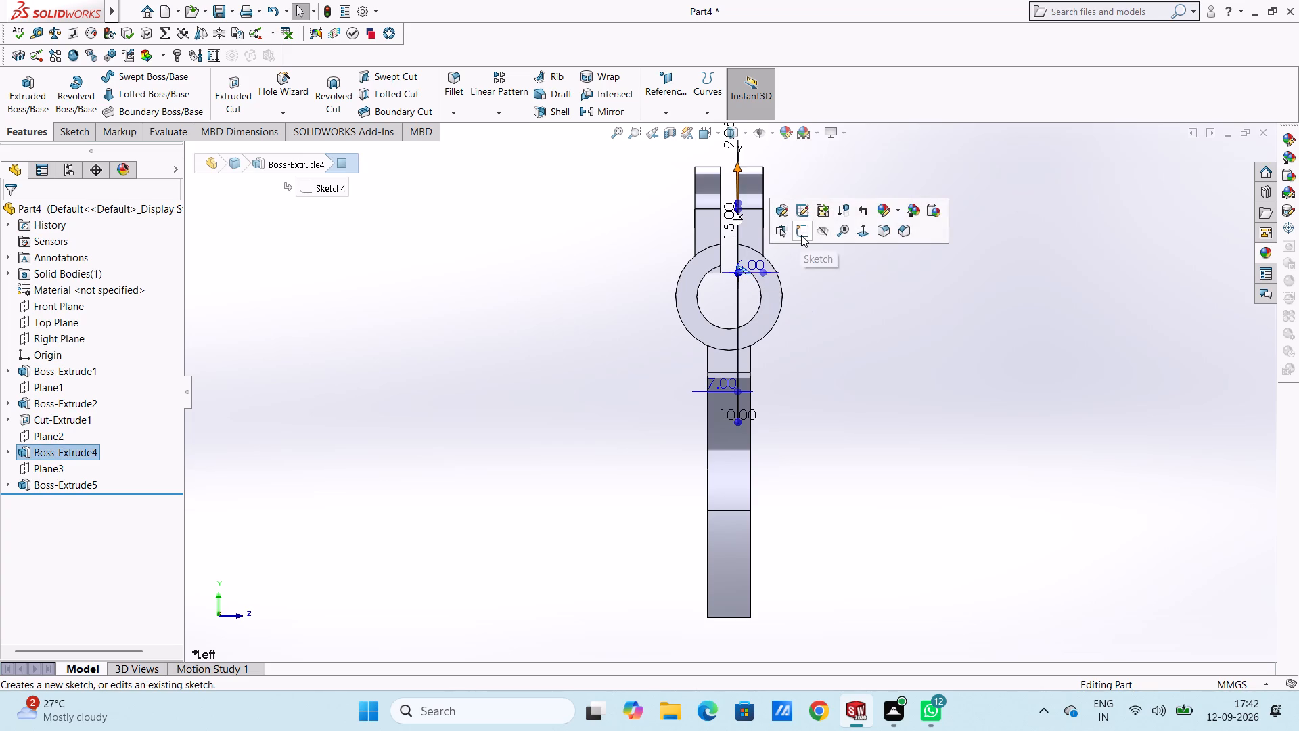
pyautogui.click(800, 234)
pyautogui.click(409, 380)
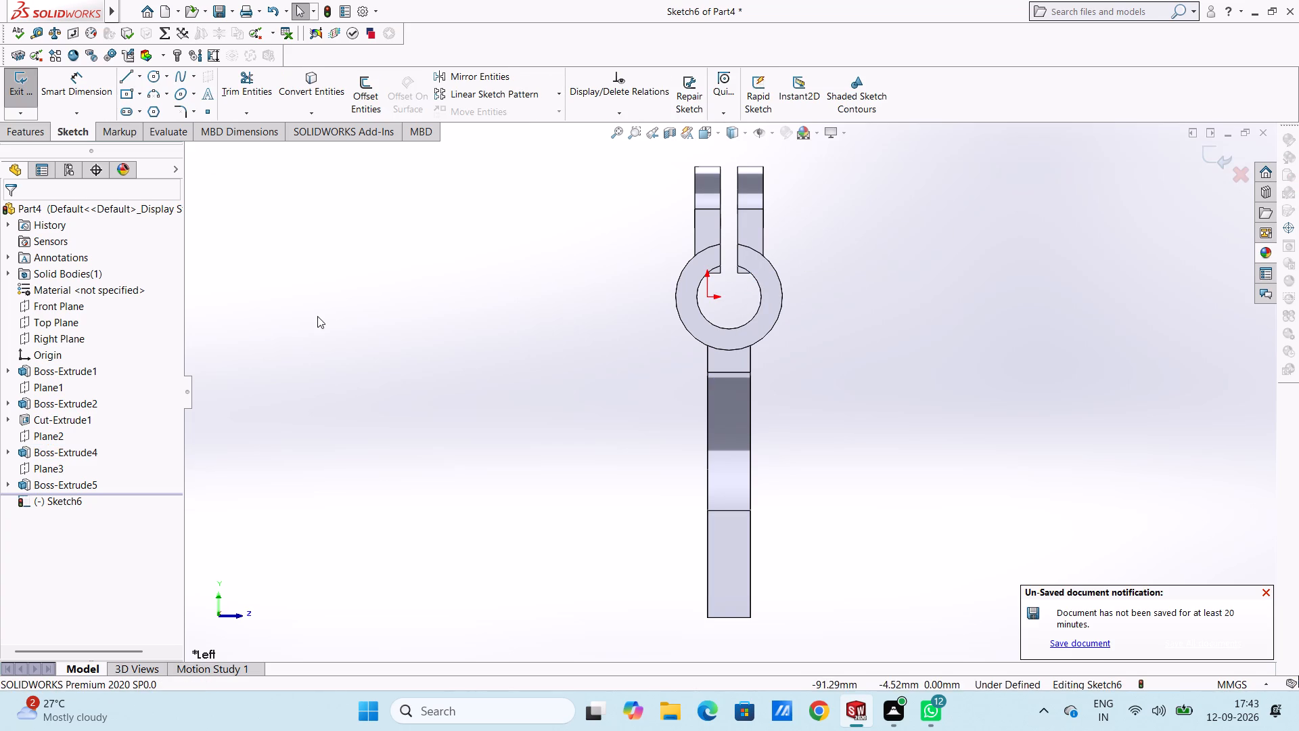
pyautogui.click(159, 83)
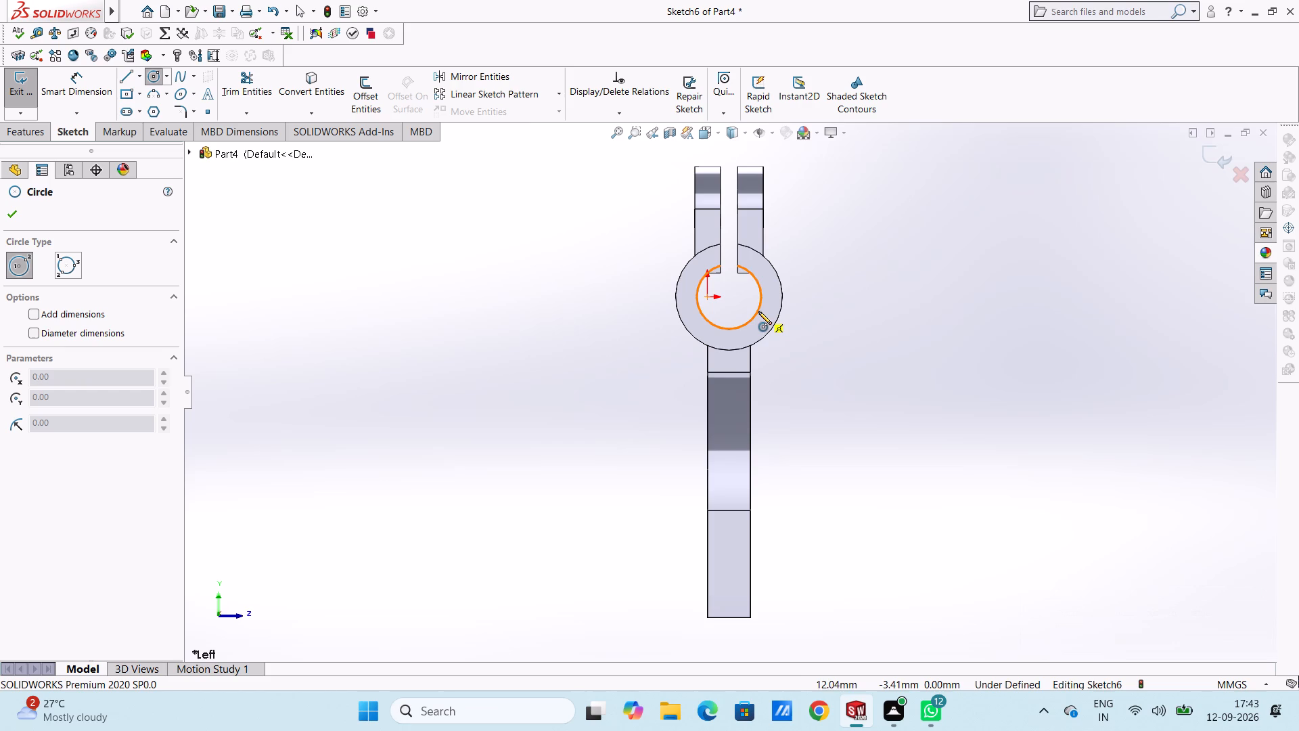
pyautogui.click(727, 295)
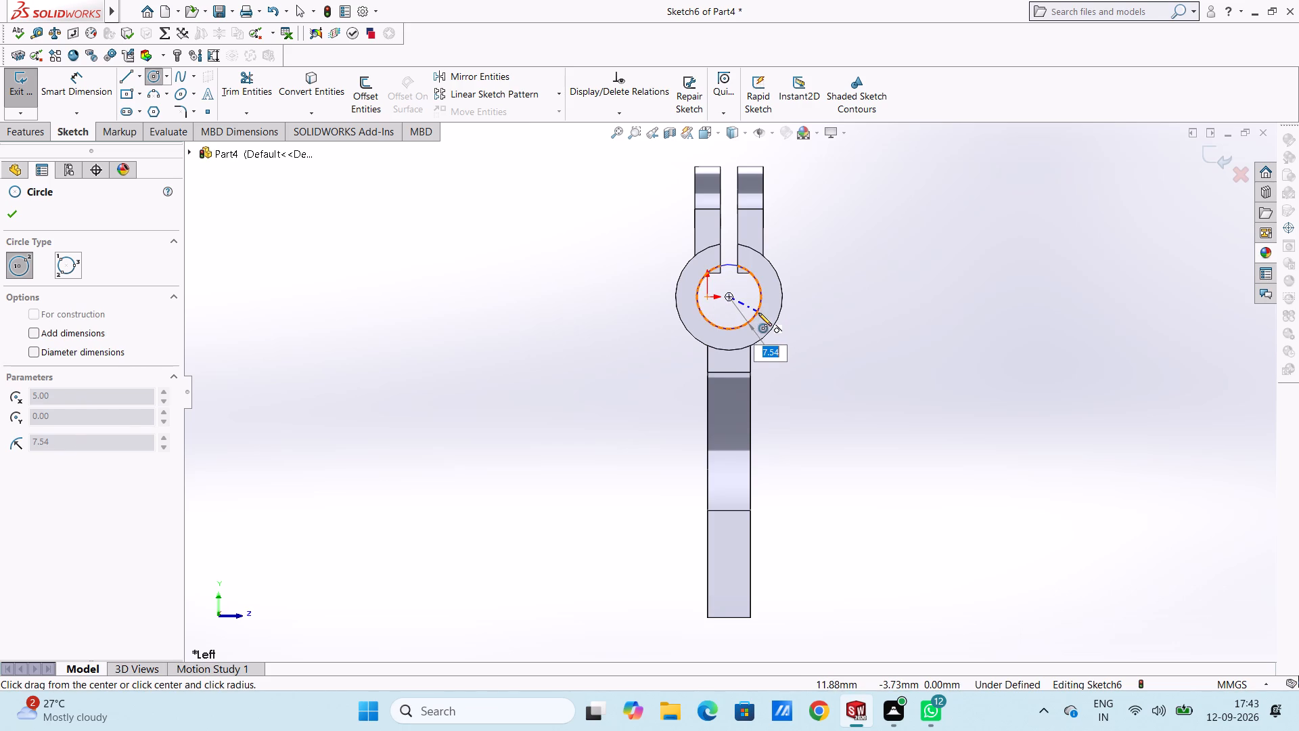
pyautogui.click(758, 313)
pyautogui.press('Escape')
pyautogui.press('Escape')
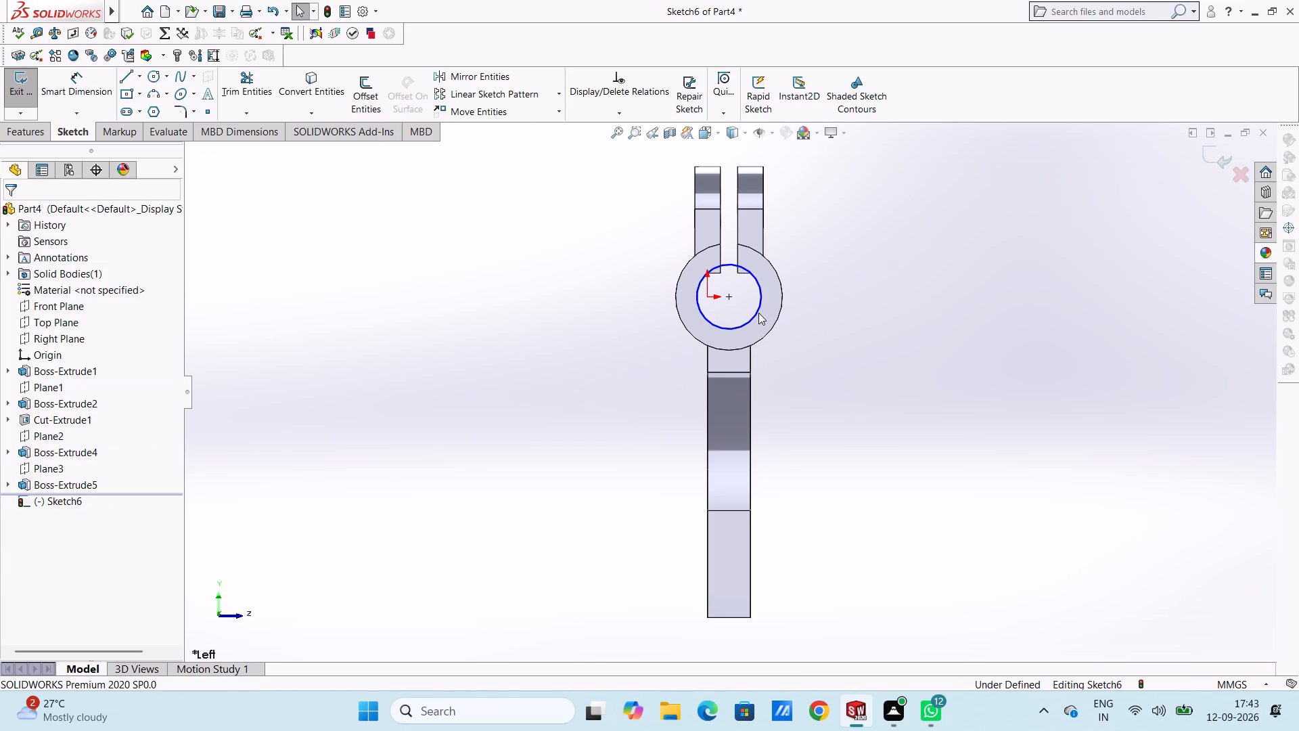
pyautogui.press('Escape')
# Extrude-cut the bore circle 30 mm blind through the ring to trim the lug material inside the bore.
pyautogui.hotkey('ctrl', '7')
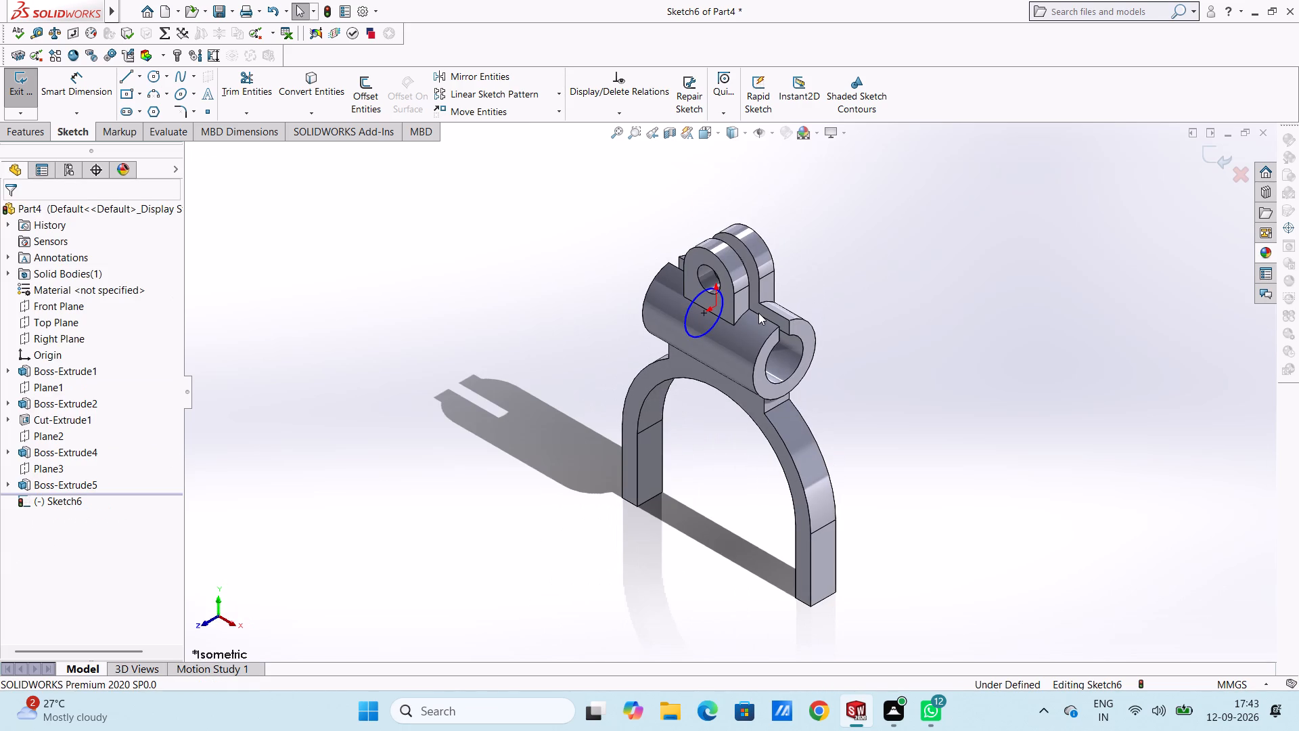
pyautogui.click(44, 127)
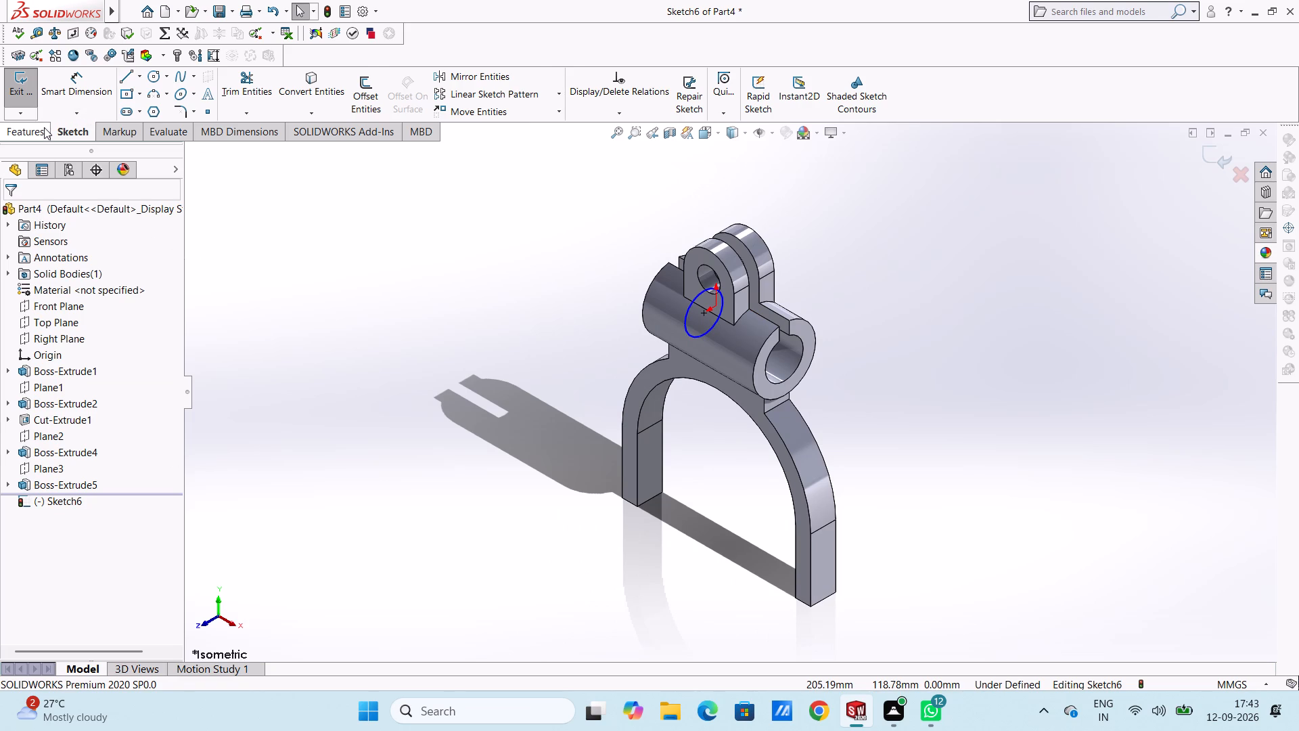
pyautogui.click(240, 99)
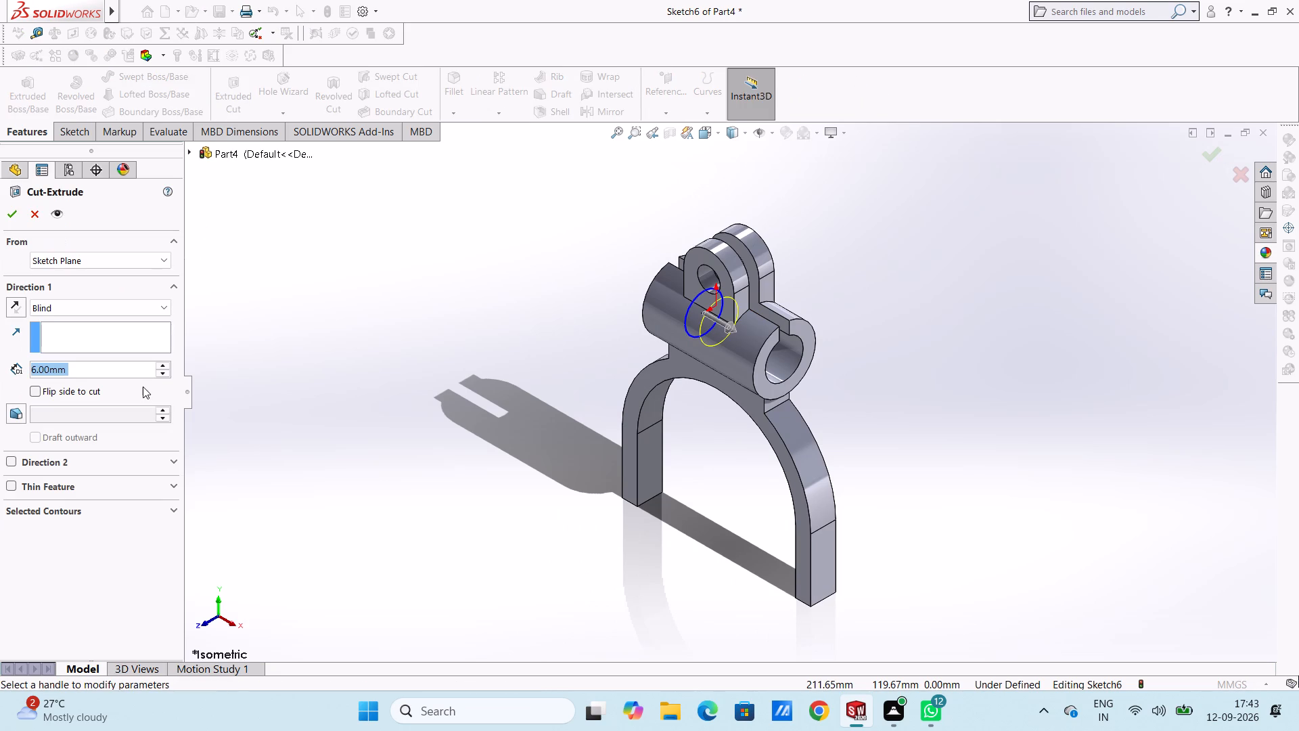
pyautogui.write('30')
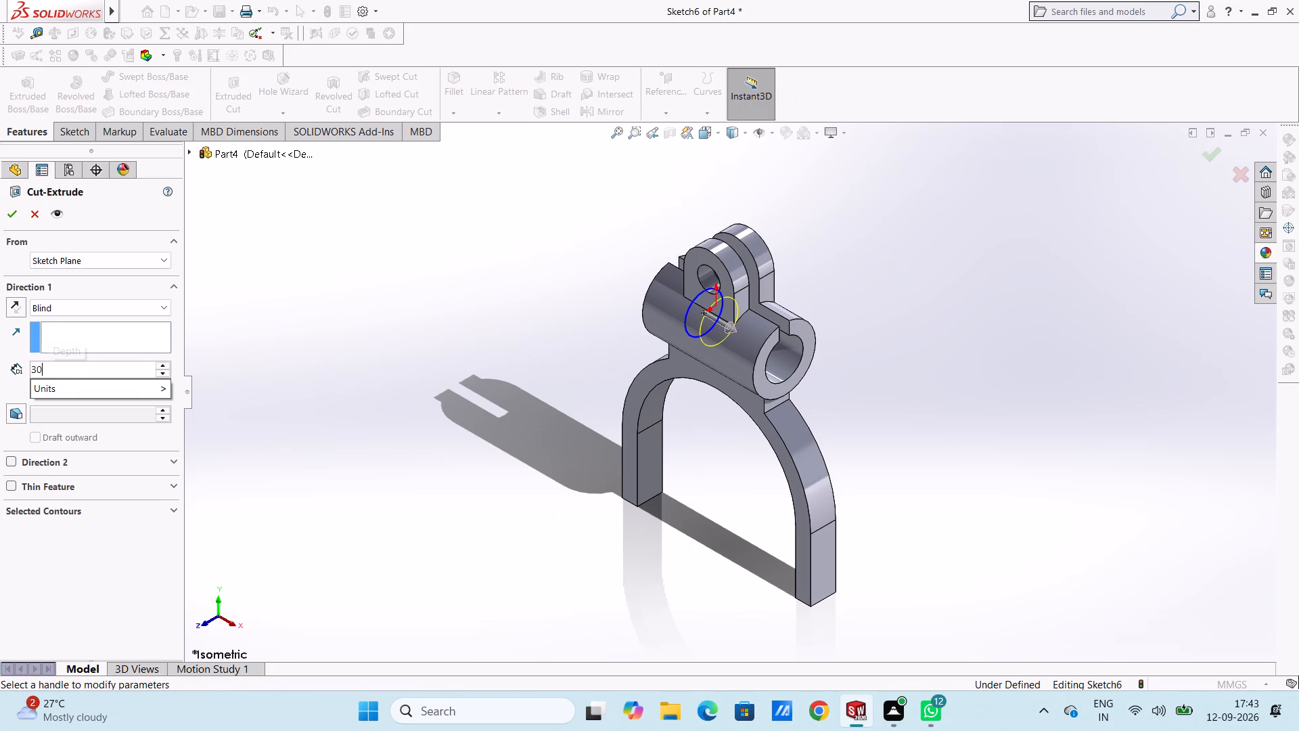
pyautogui.press('Return')
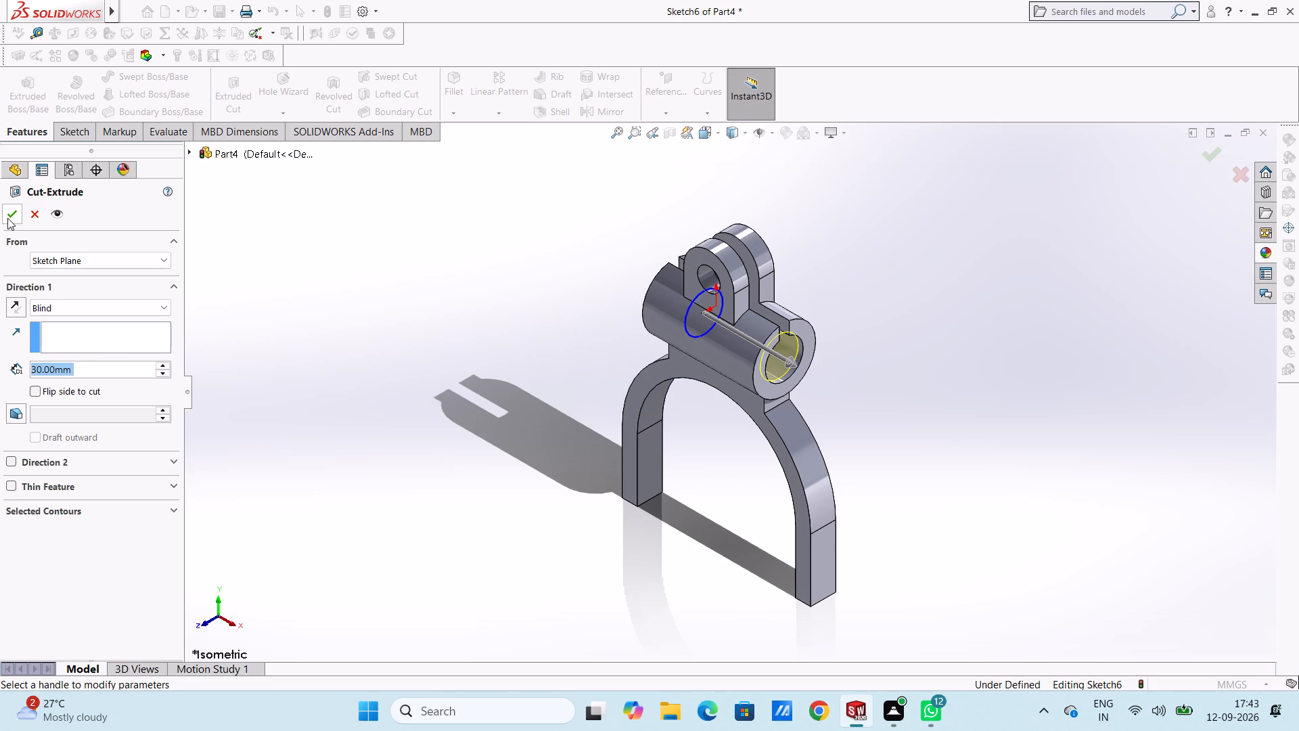
pyautogui.click(7, 218)
pyautogui.click(472, 307)
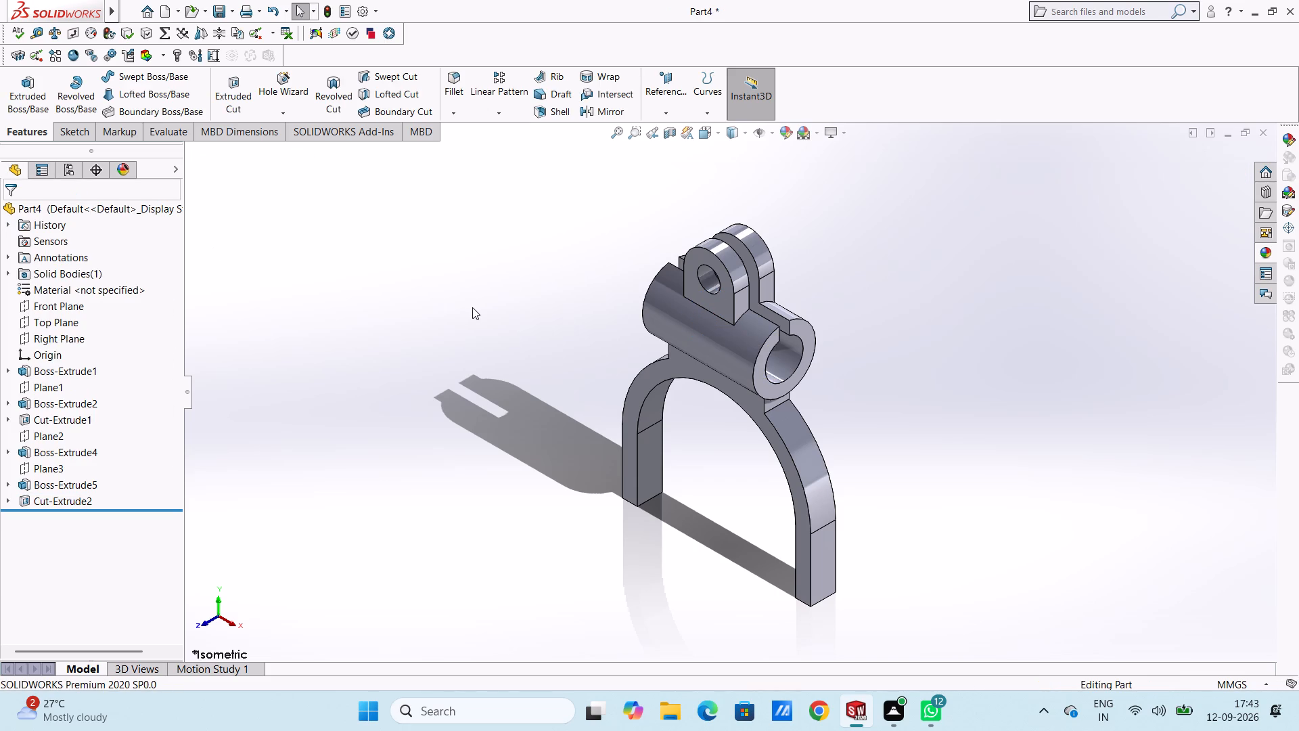
# Examine the fork, ring and lugs from the front, back, left, right, top and bottom.
pyautogui.hotkey('ctrl', '1')
pyautogui.hotkey('ctrl', '2')
pyautogui.hotkey('ctrl', '3')
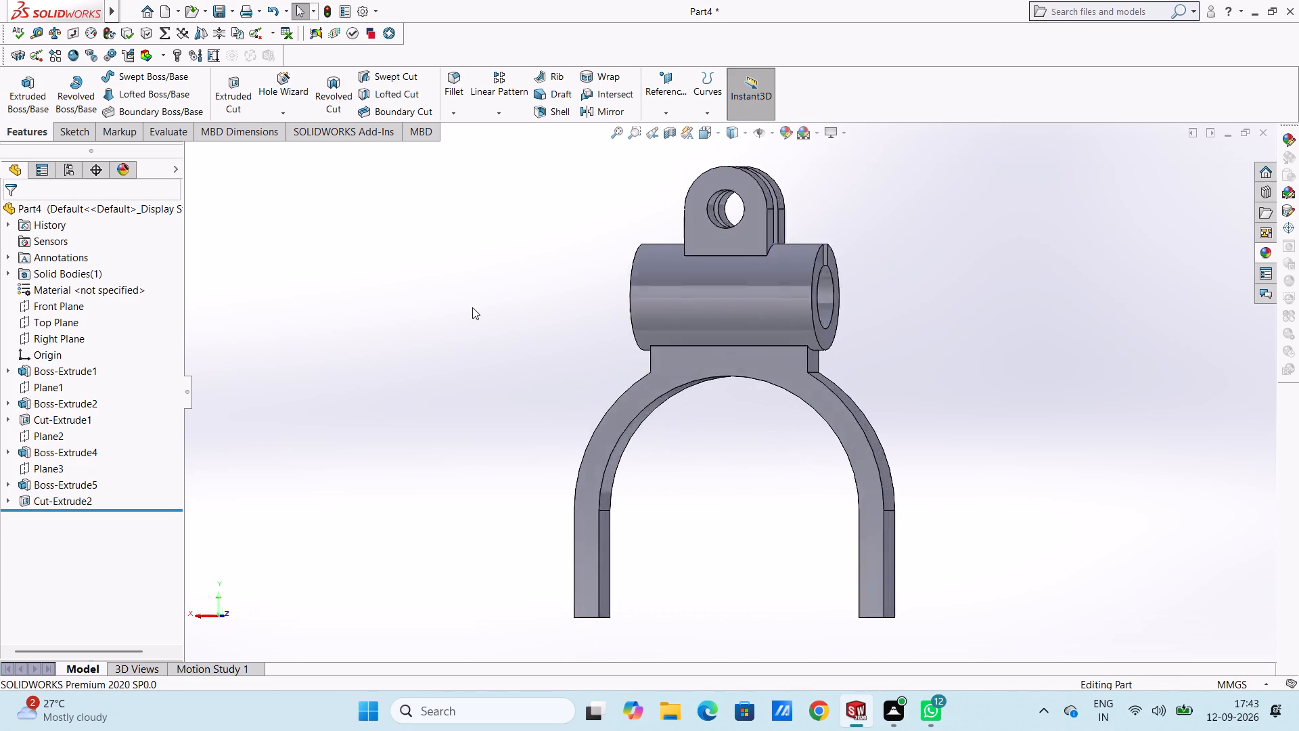
pyautogui.hotkey('ctrl', '4')
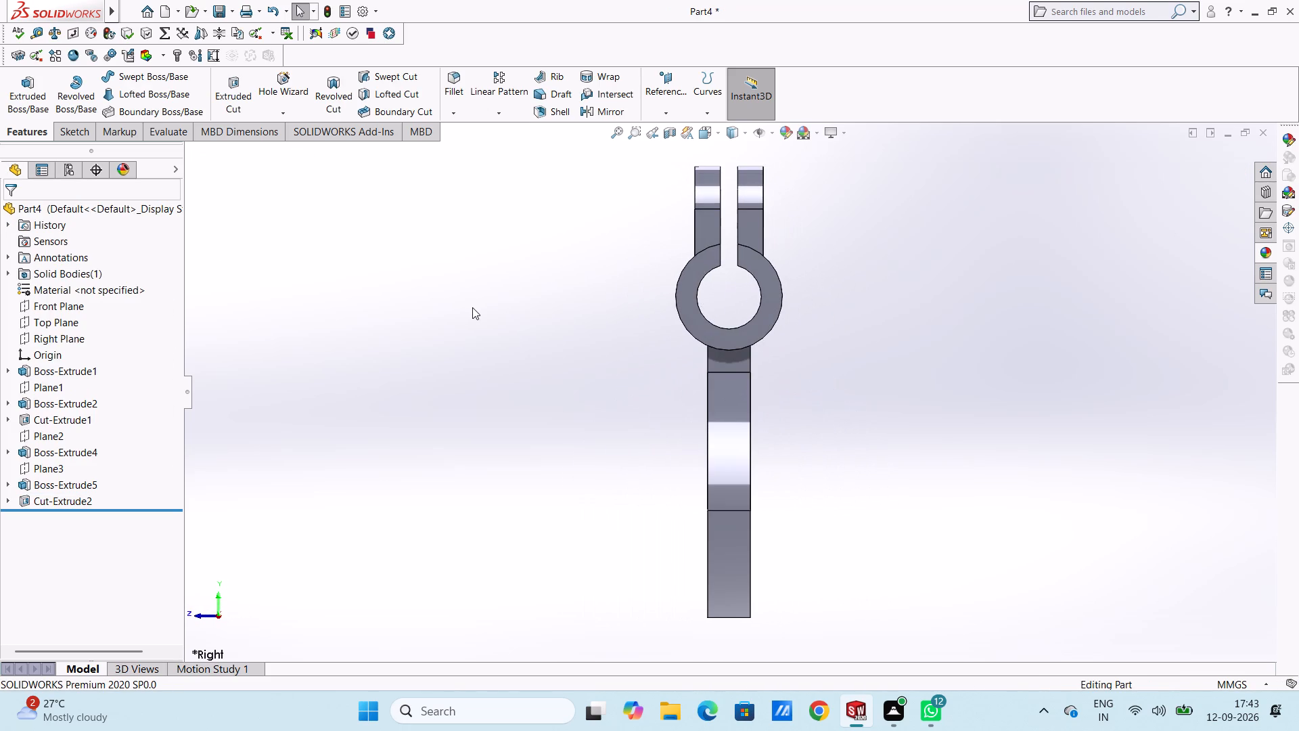
pyautogui.hotkey('ctrl', '5')
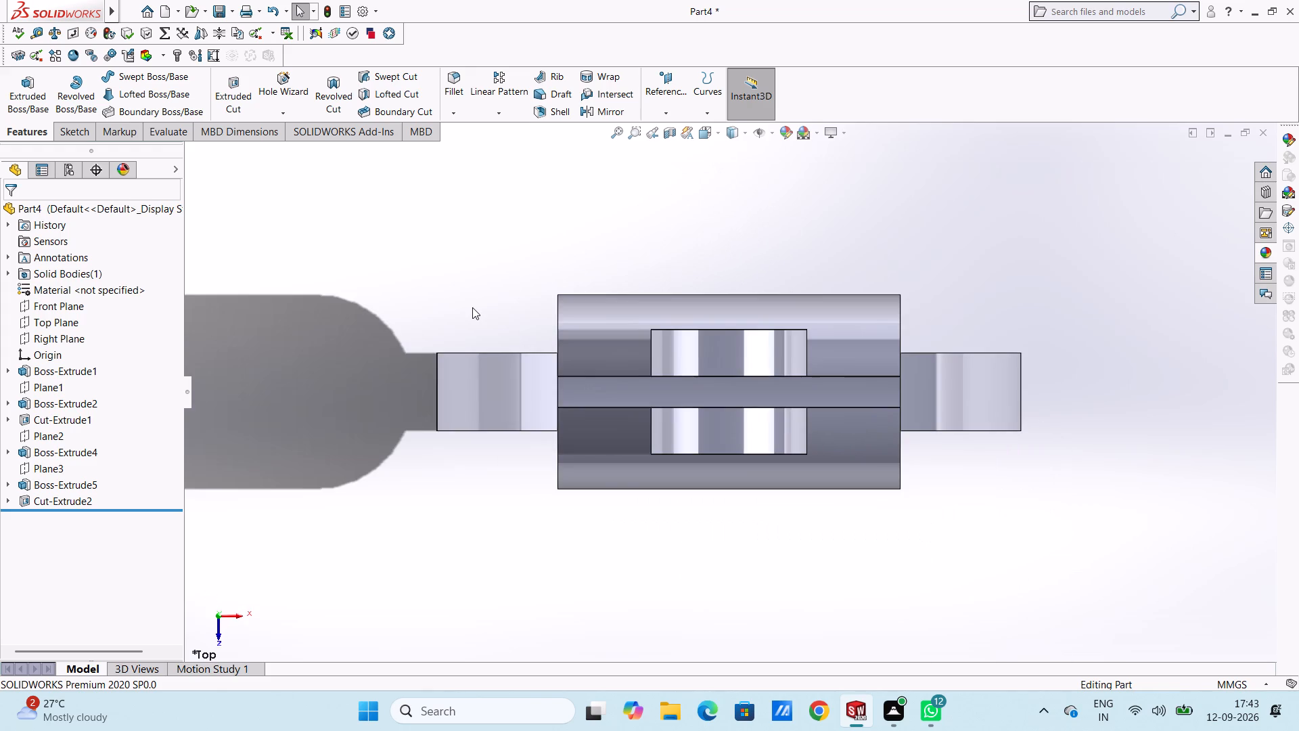
pyautogui.hotkey('ctrl', '6')
pyautogui.hotkey('ctrl', '3')
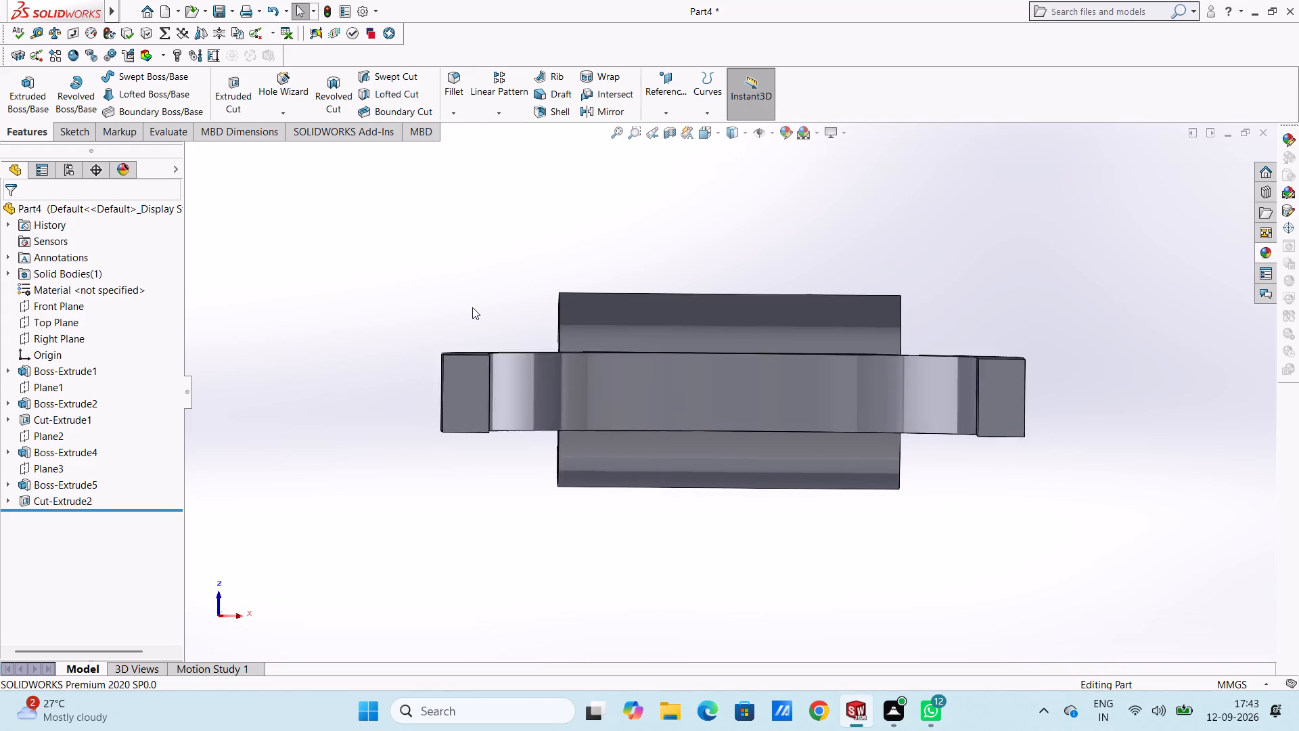
pyautogui.hotkey('ctrl', '2')
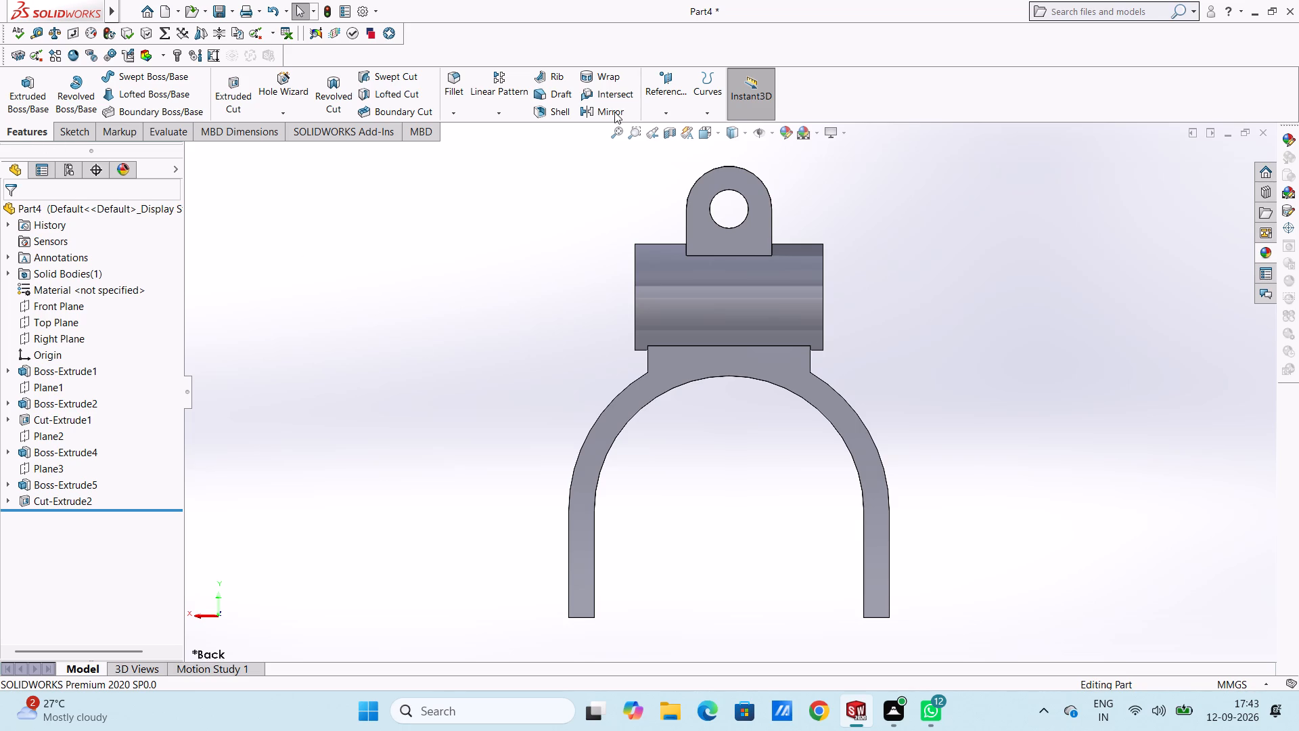
# Create a reference plane offset 31.5 mm from the Right Plane, after trying offsets of 37.5 mm and 34.5 mm.
pyautogui.click(666, 93)
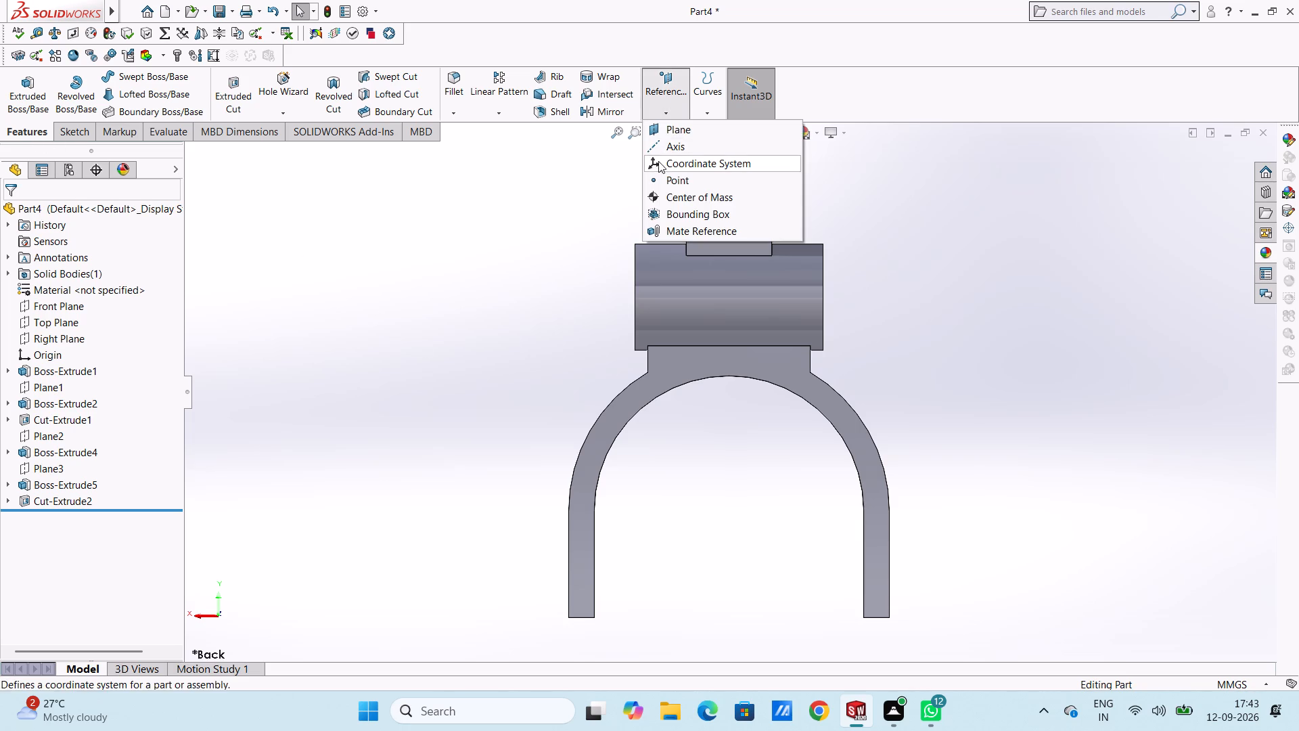
pyautogui.click(670, 125)
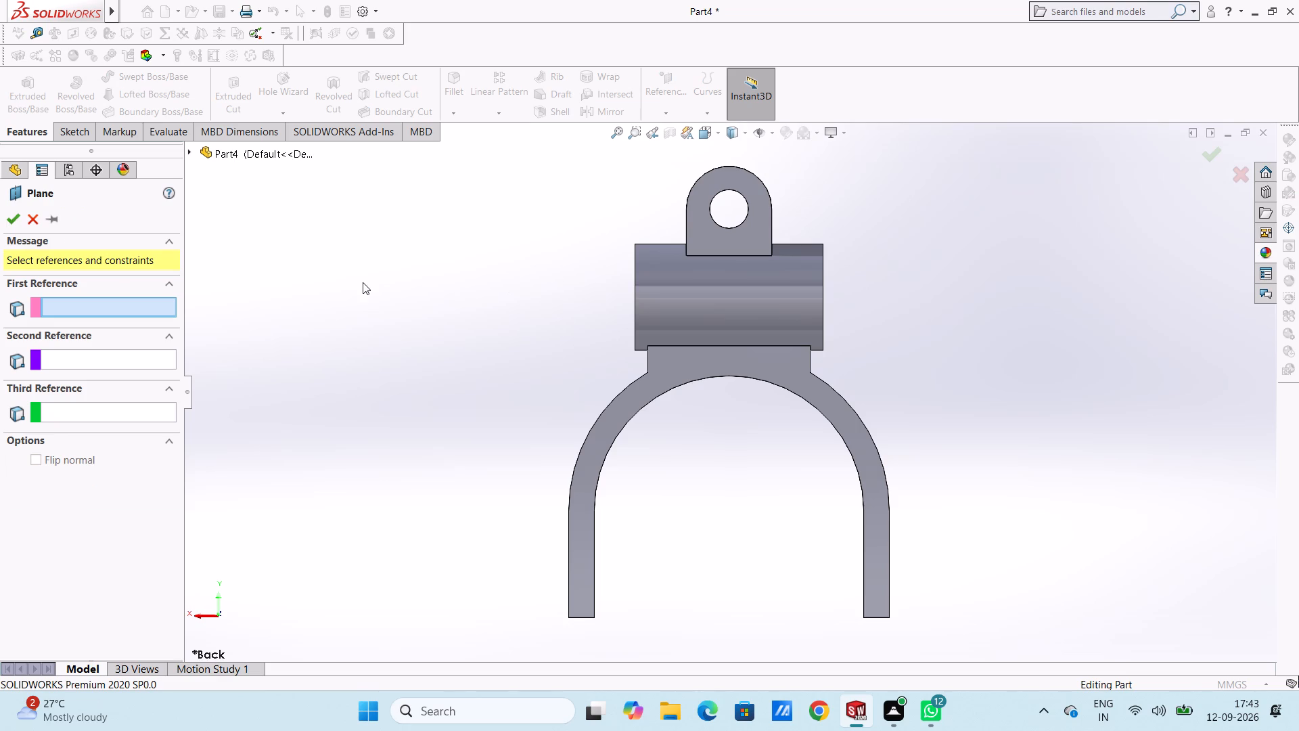
pyautogui.click(206, 154)
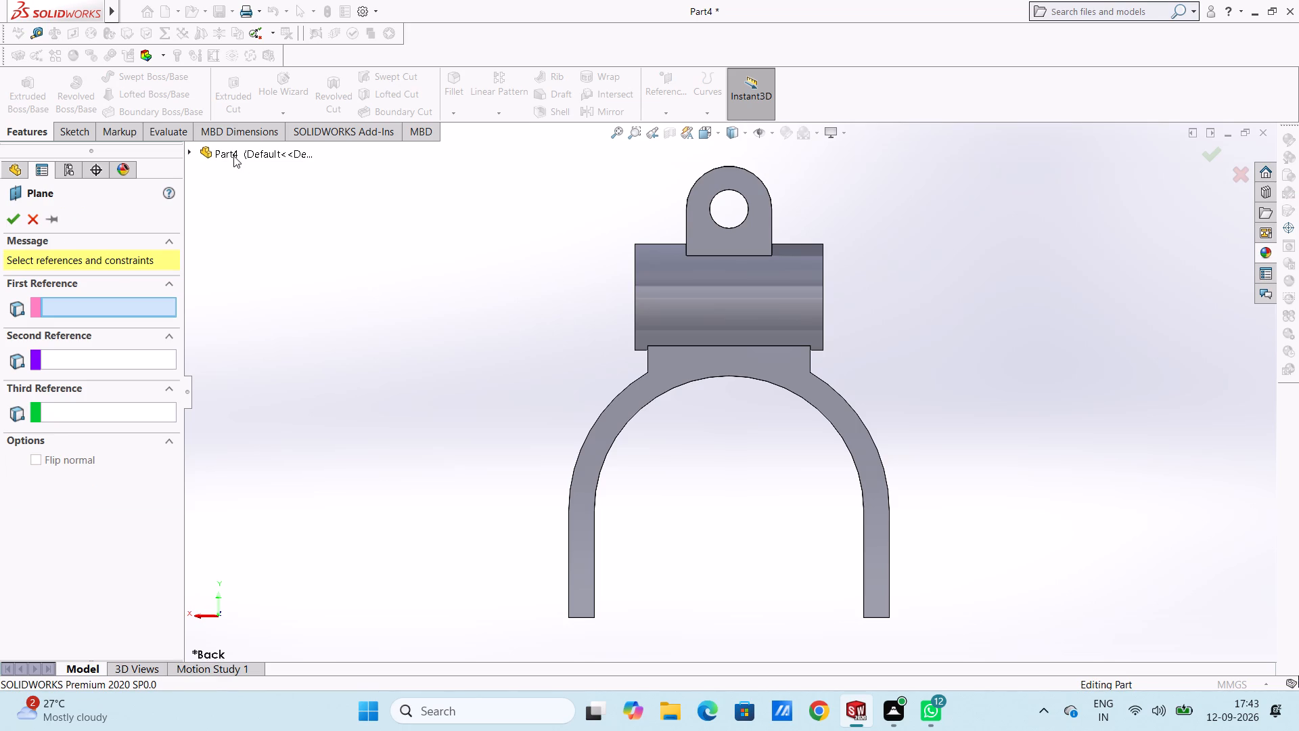
pyautogui.click(231, 154)
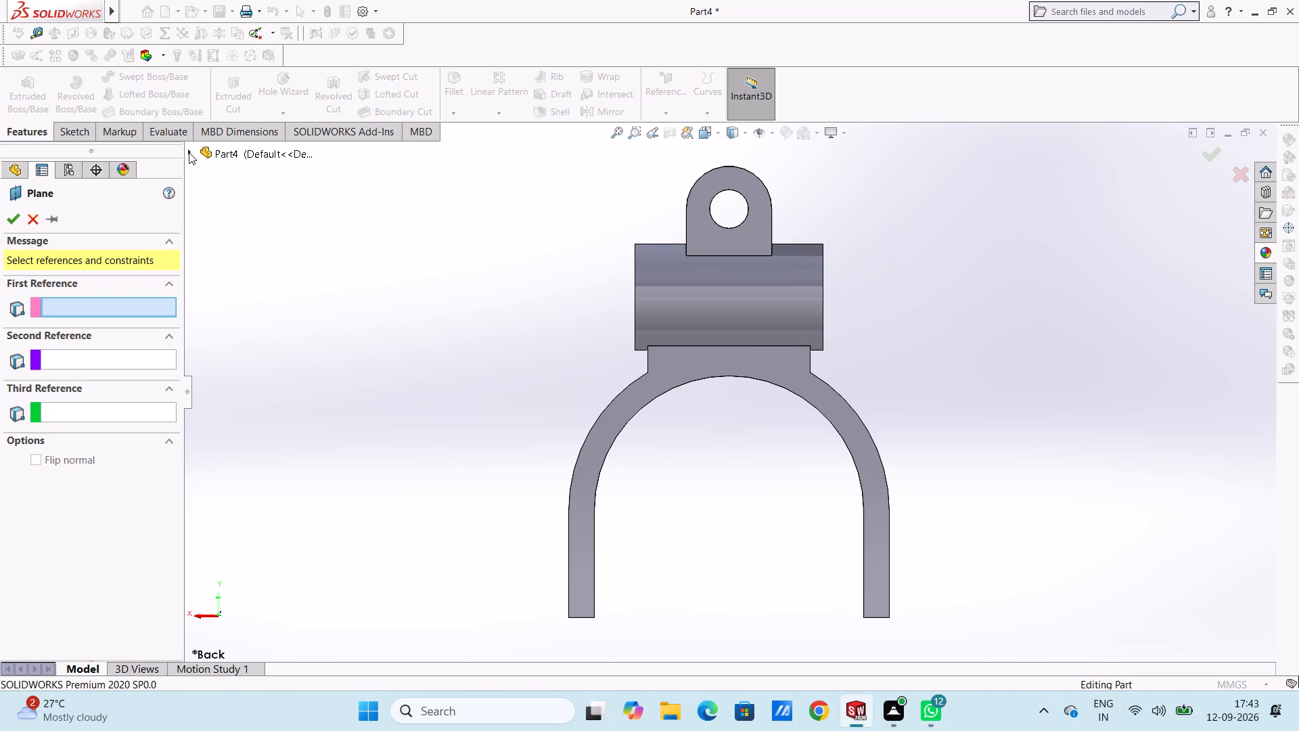
pyautogui.click(189, 152)
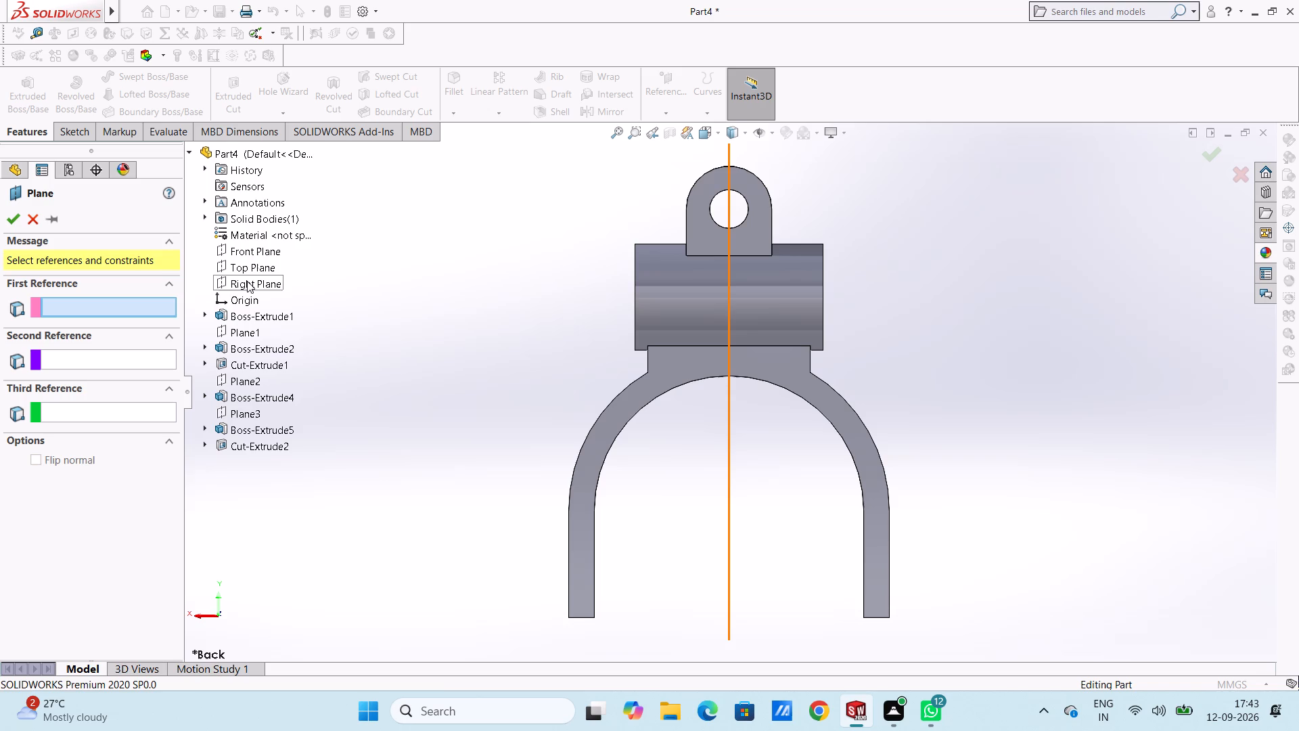
pyautogui.click(247, 281)
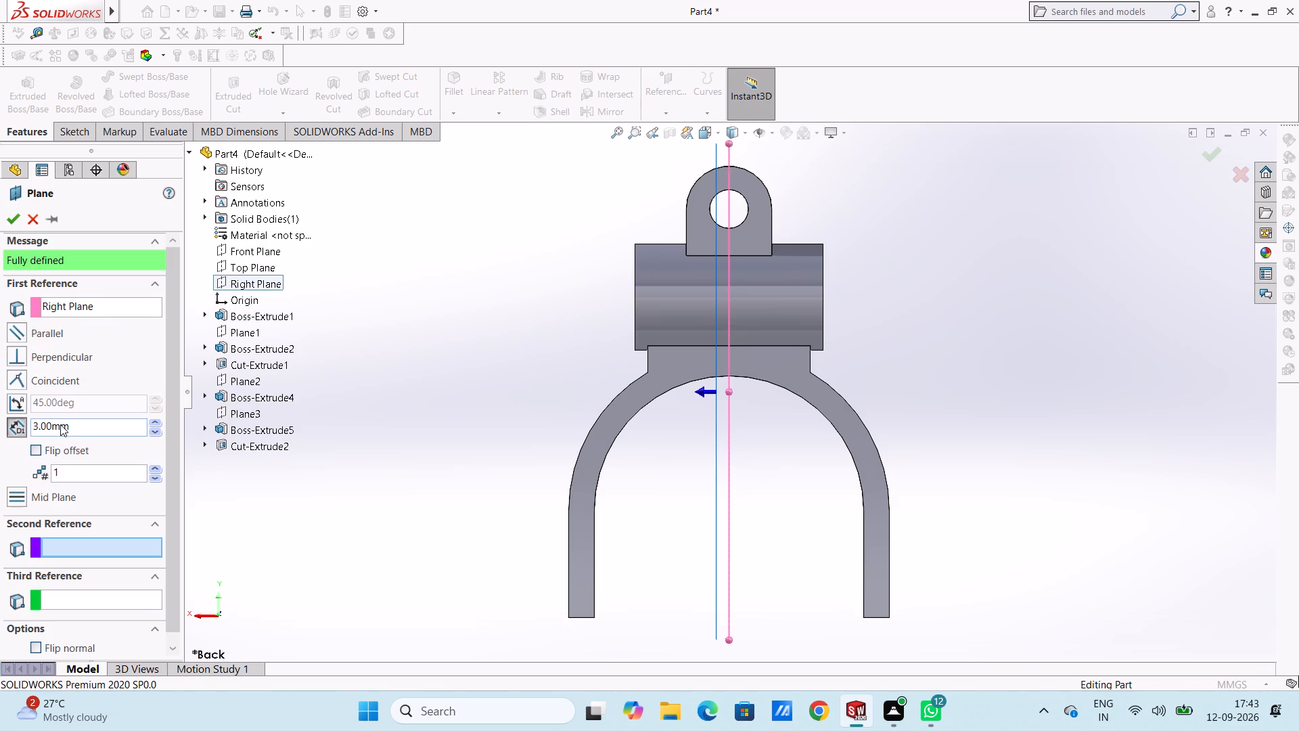
pyautogui.doubleClick(99, 426)
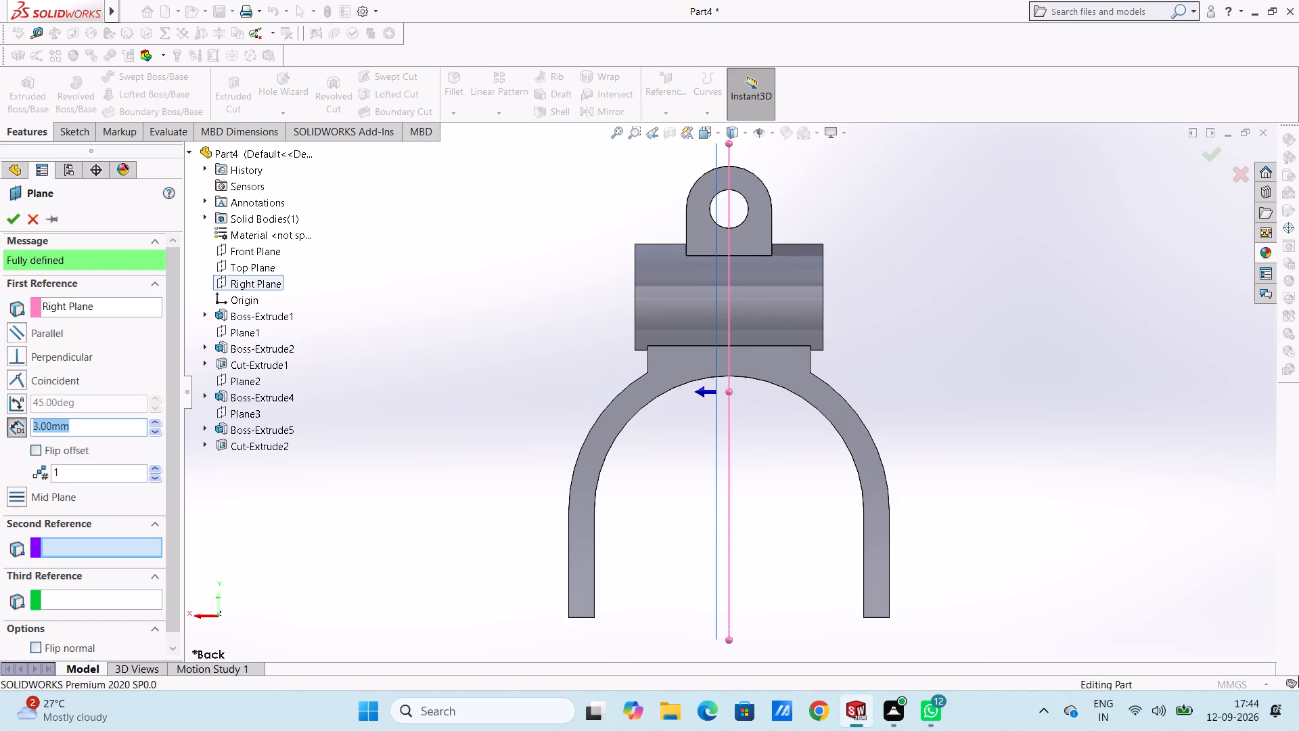
pyautogui.write('37.5')
pyautogui.press('Return')
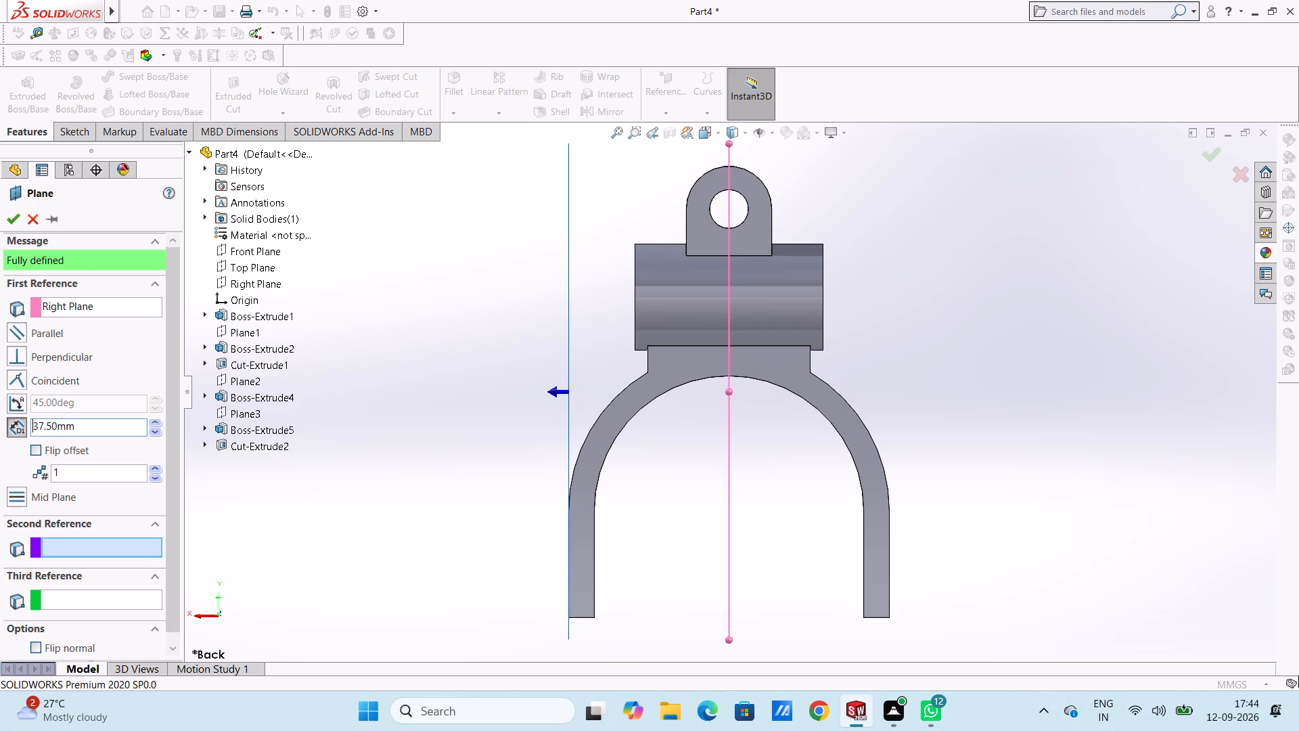
pyautogui.doubleClick(118, 431)
pyautogui.write('34.5')
pyautogui.press('Return')
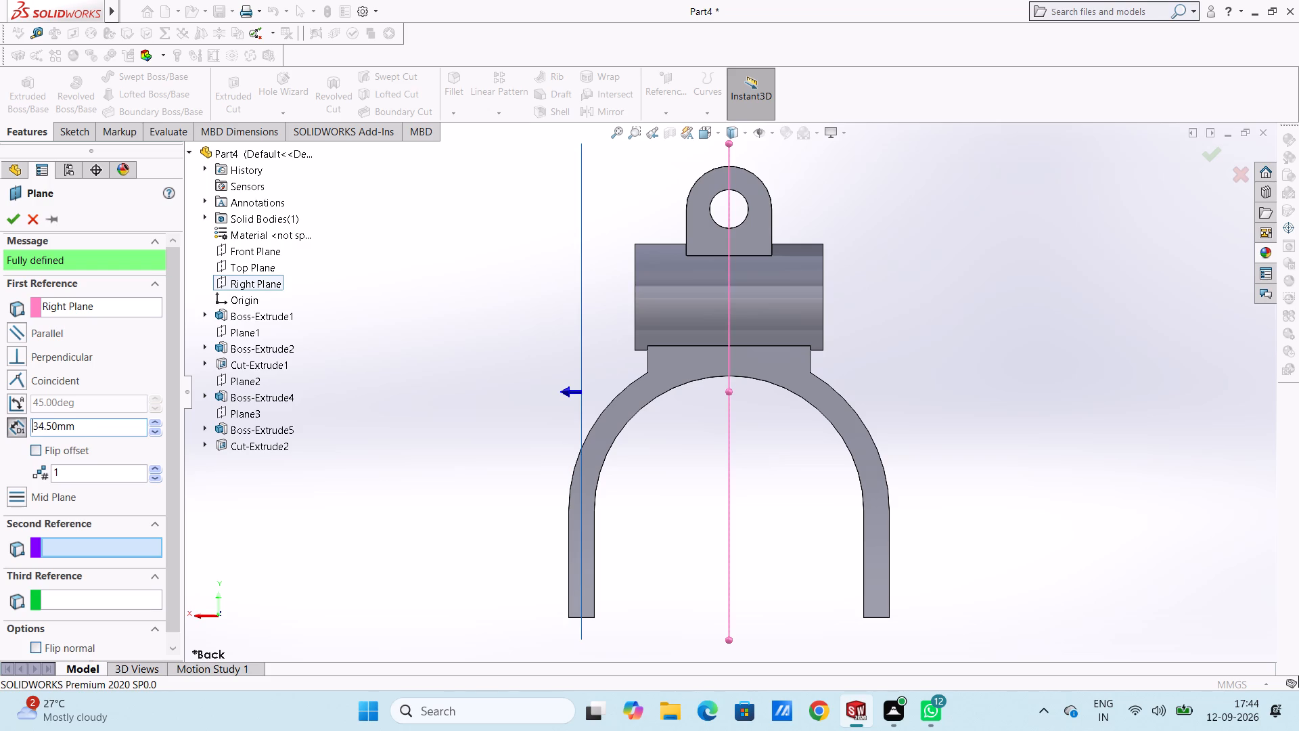
pyautogui.doubleClick(92, 429)
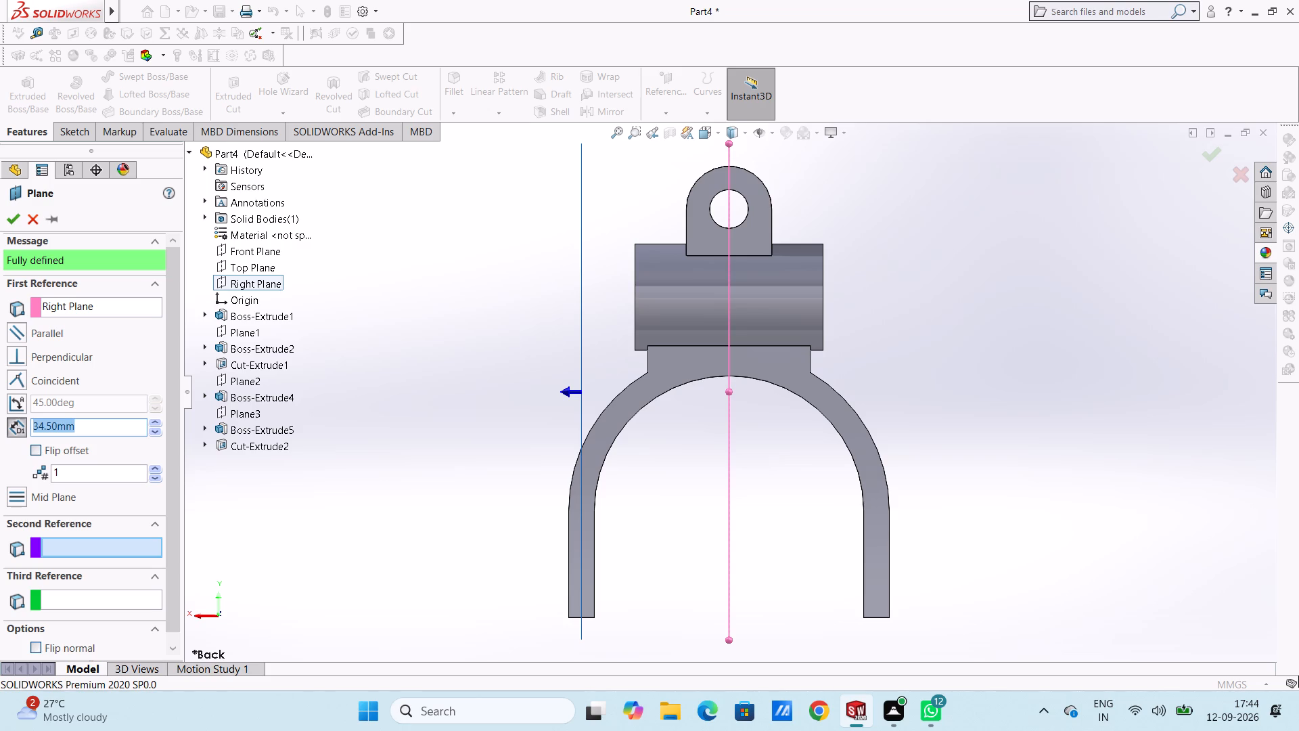
pyautogui.write('31.5')
pyautogui.press('Return')
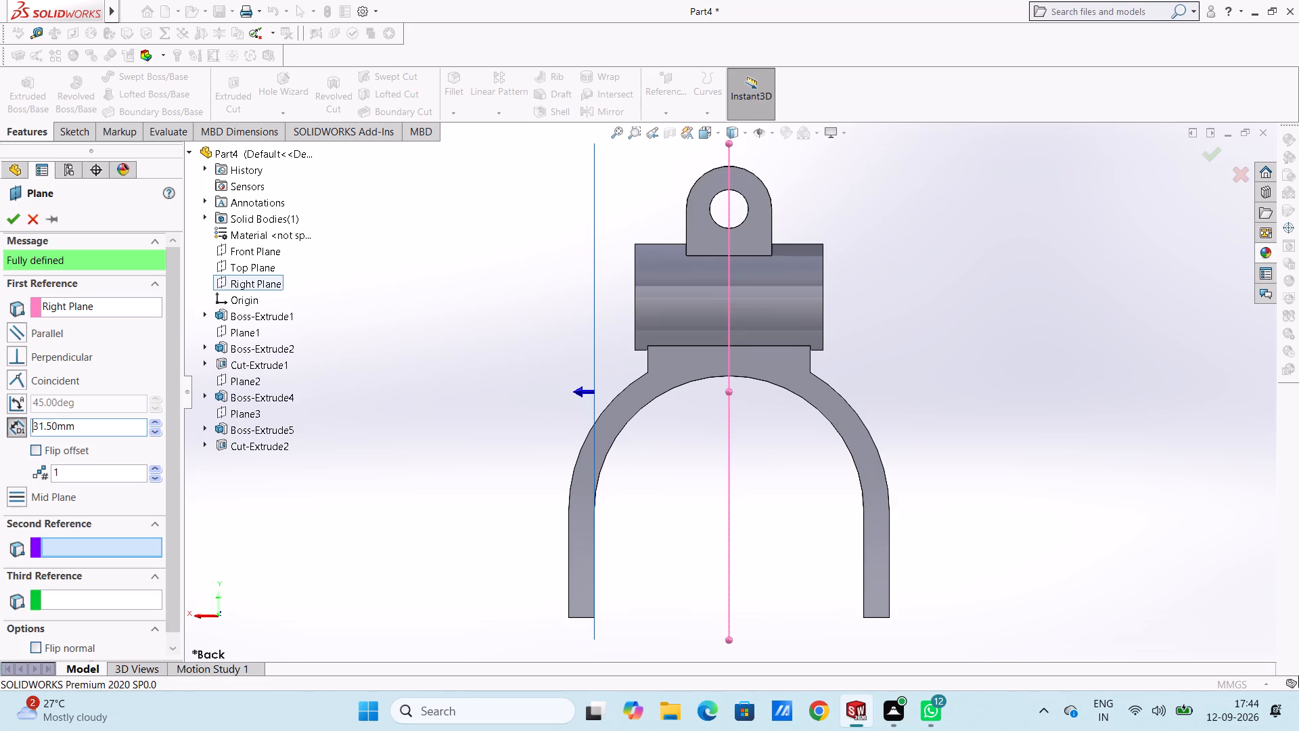
pyautogui.click(13, 220)
pyautogui.click(347, 324)
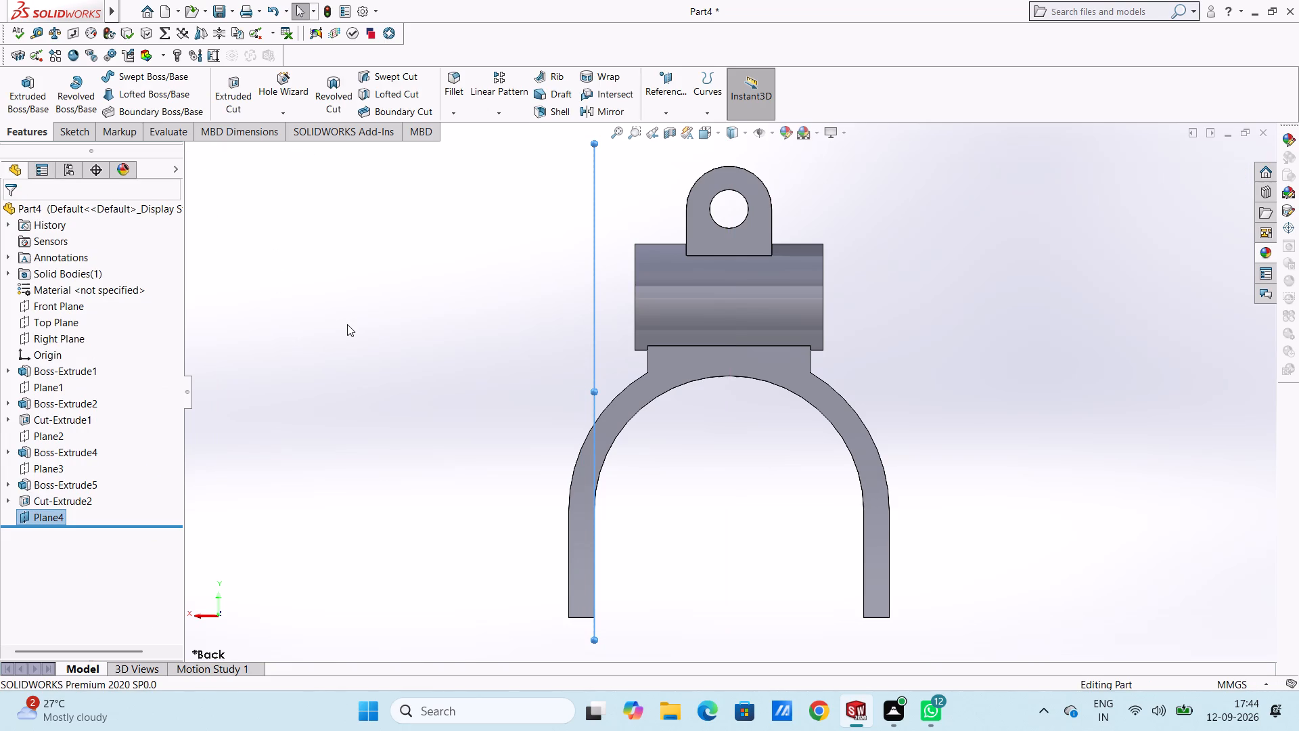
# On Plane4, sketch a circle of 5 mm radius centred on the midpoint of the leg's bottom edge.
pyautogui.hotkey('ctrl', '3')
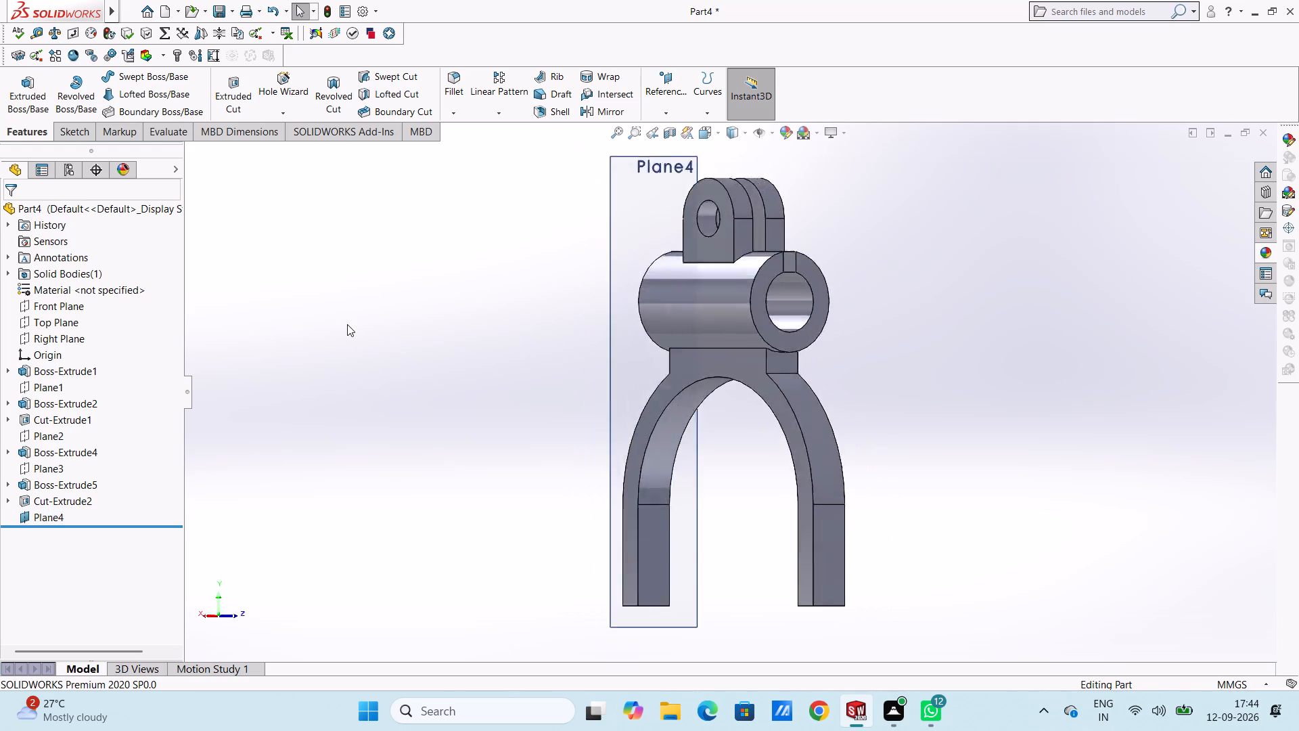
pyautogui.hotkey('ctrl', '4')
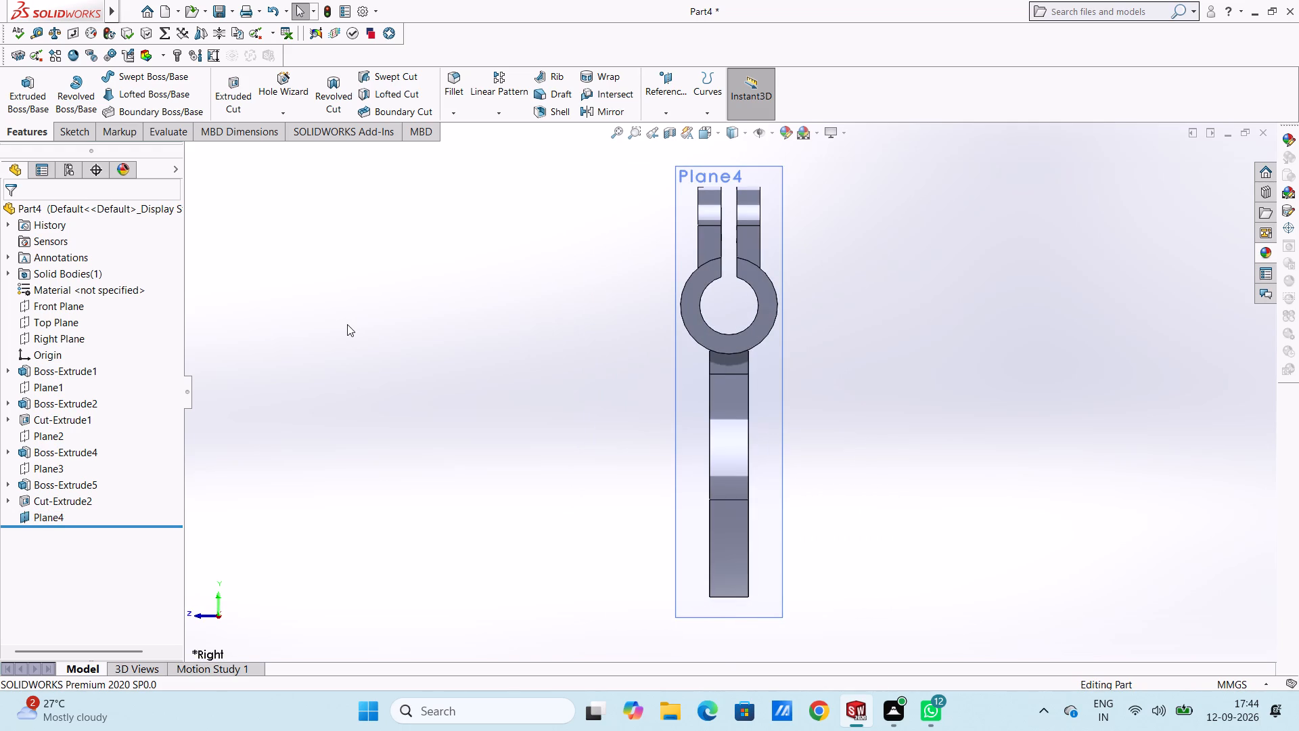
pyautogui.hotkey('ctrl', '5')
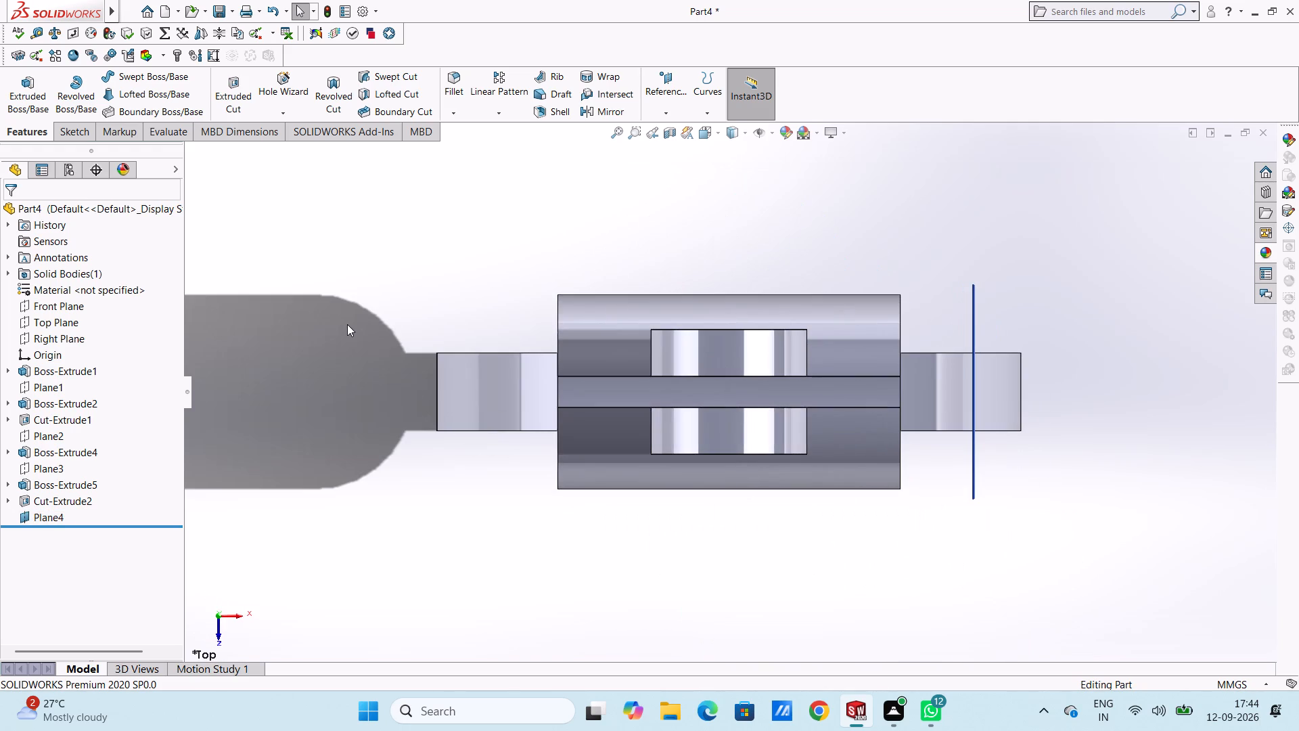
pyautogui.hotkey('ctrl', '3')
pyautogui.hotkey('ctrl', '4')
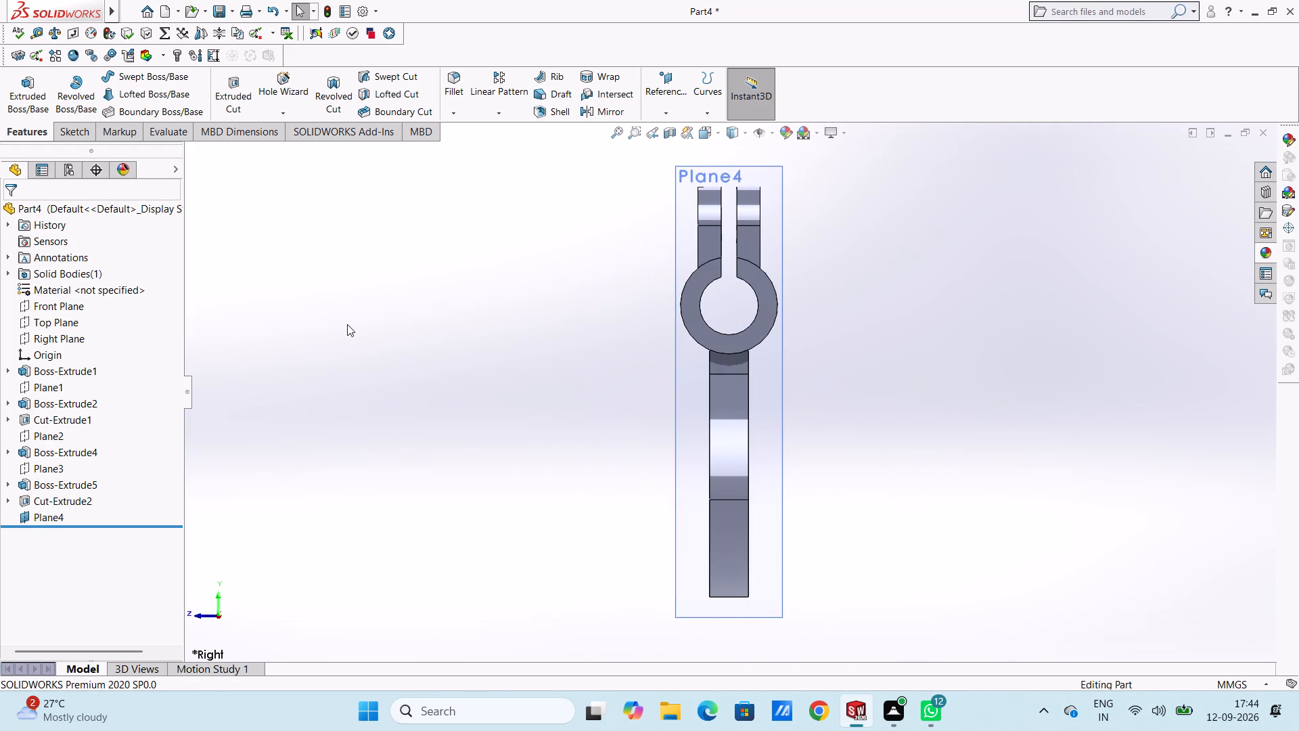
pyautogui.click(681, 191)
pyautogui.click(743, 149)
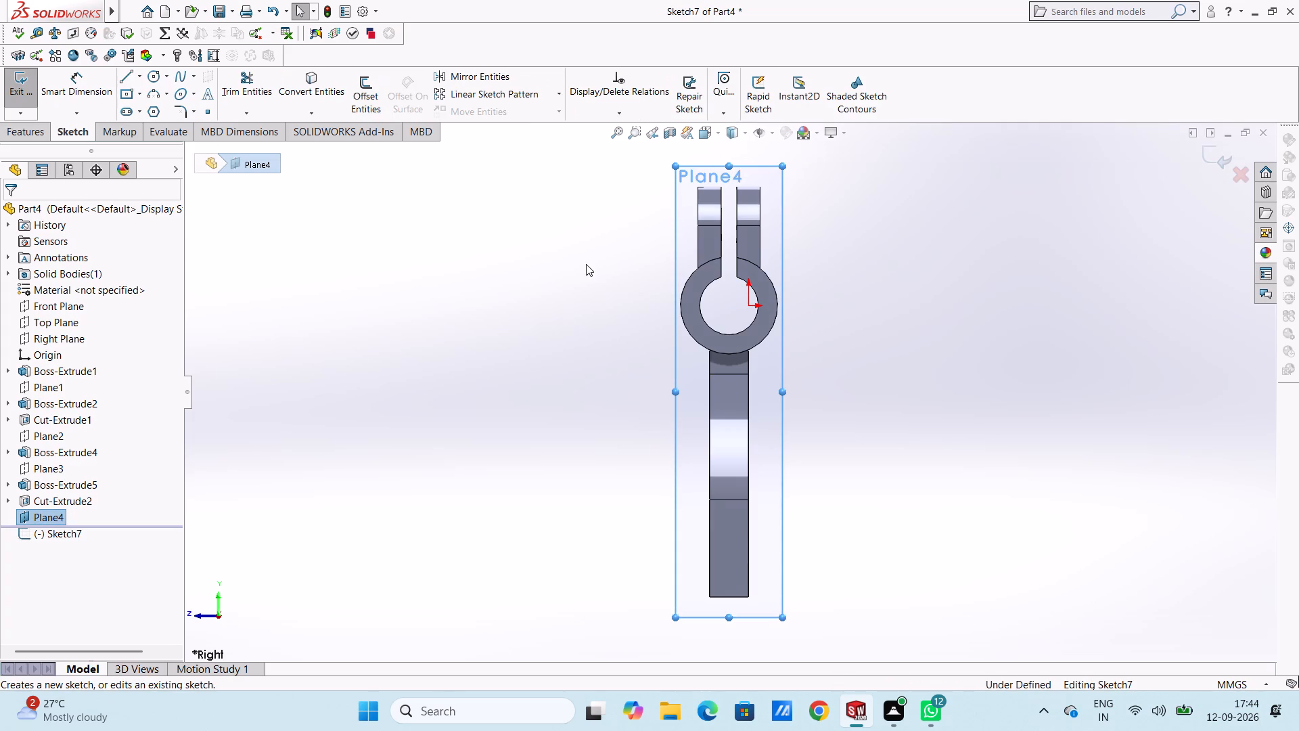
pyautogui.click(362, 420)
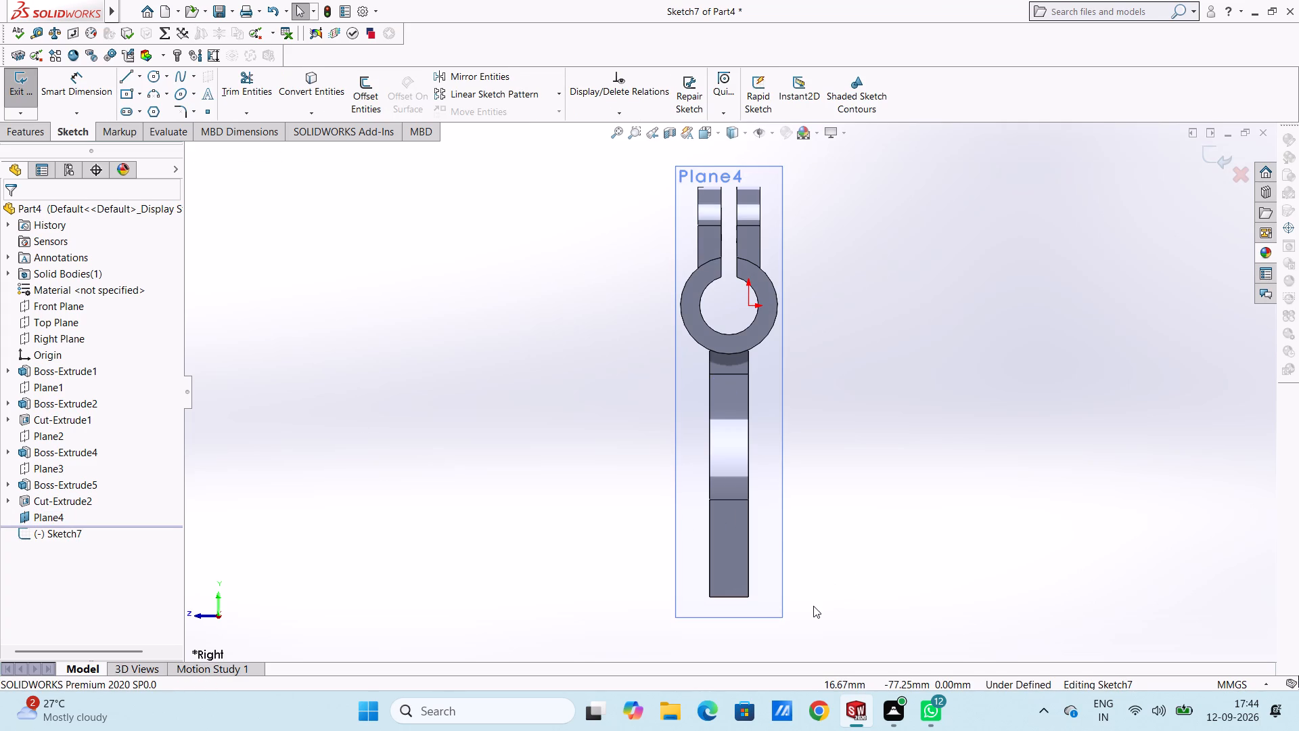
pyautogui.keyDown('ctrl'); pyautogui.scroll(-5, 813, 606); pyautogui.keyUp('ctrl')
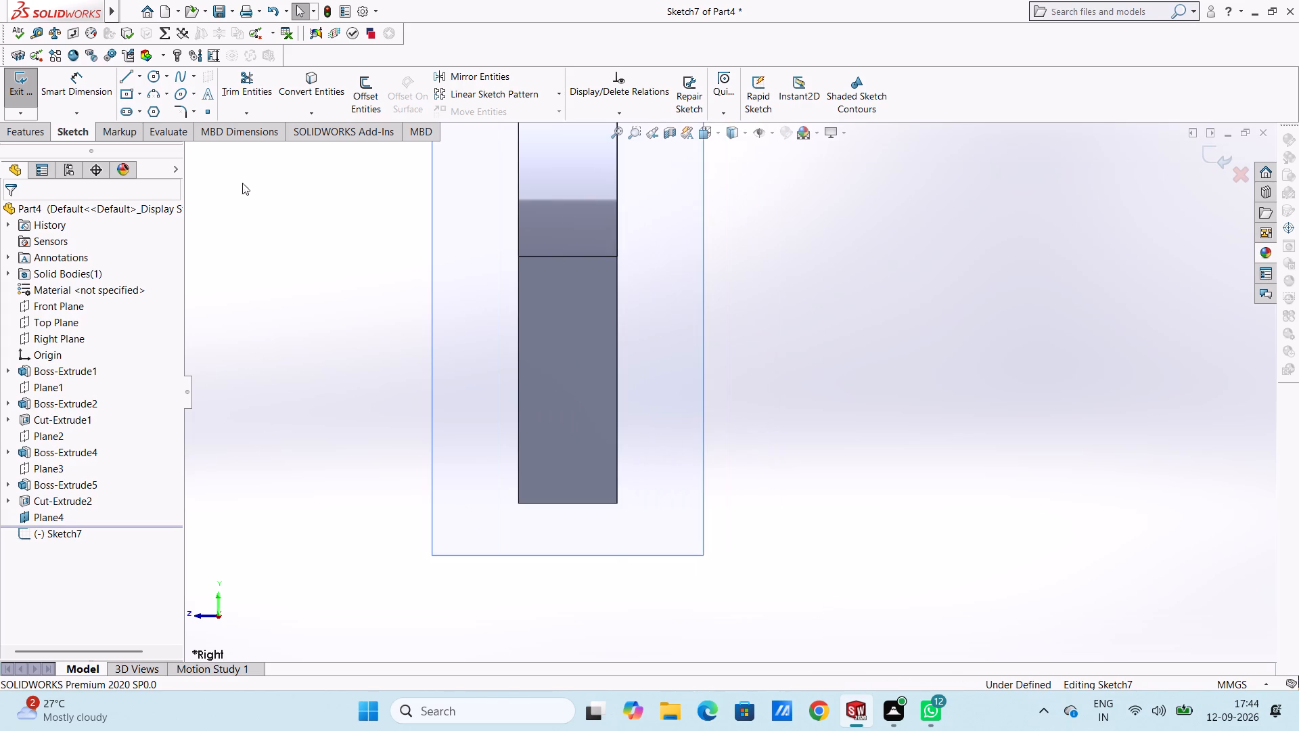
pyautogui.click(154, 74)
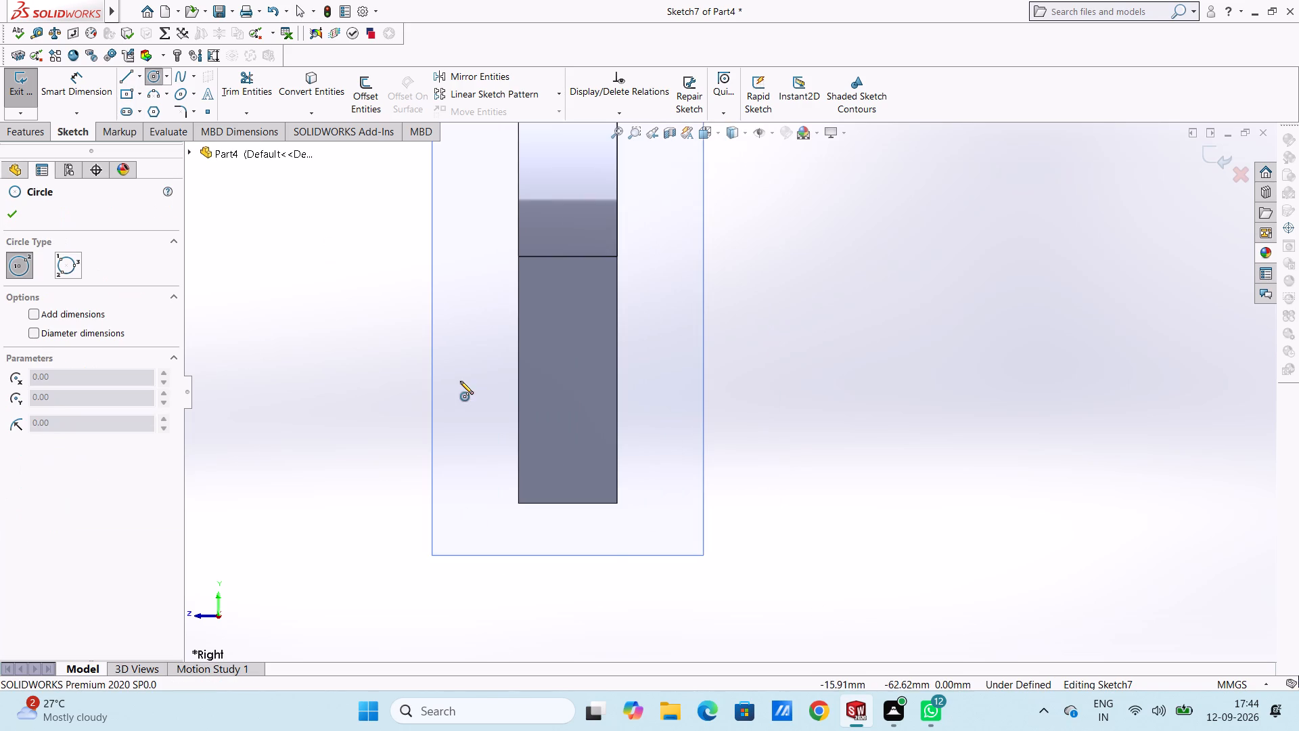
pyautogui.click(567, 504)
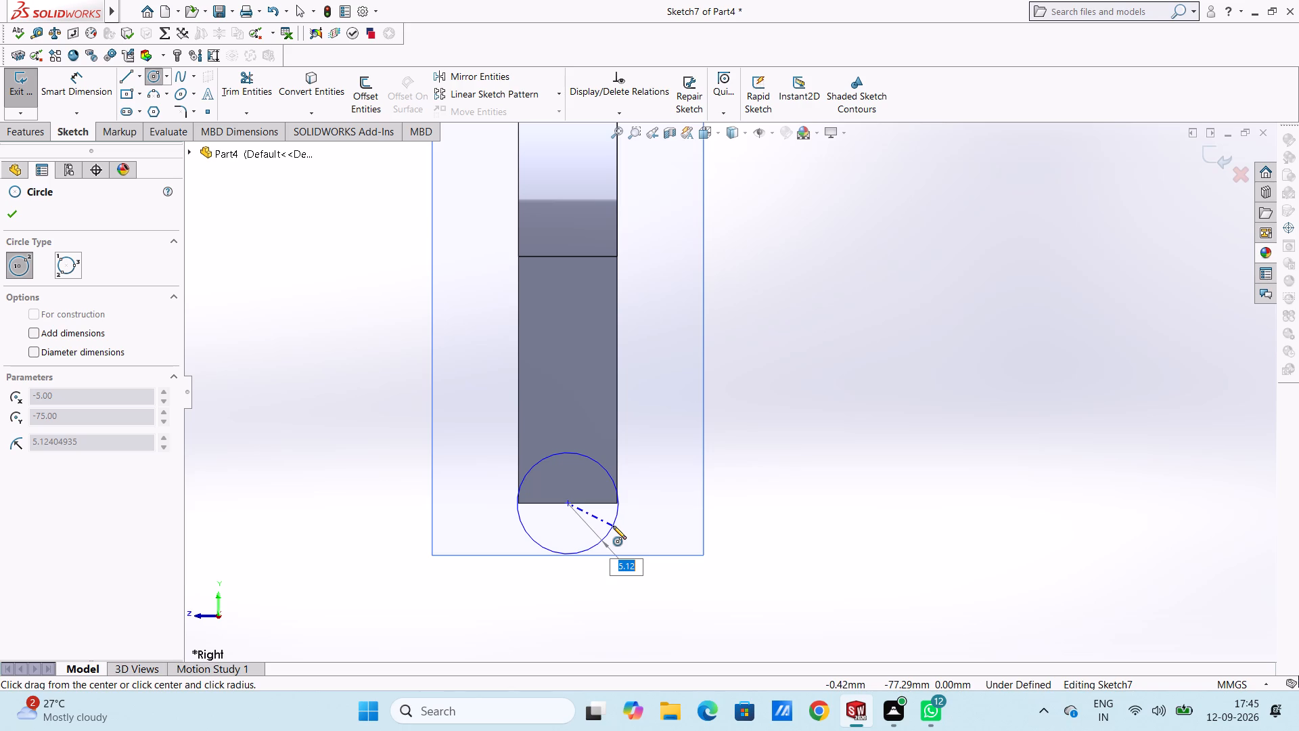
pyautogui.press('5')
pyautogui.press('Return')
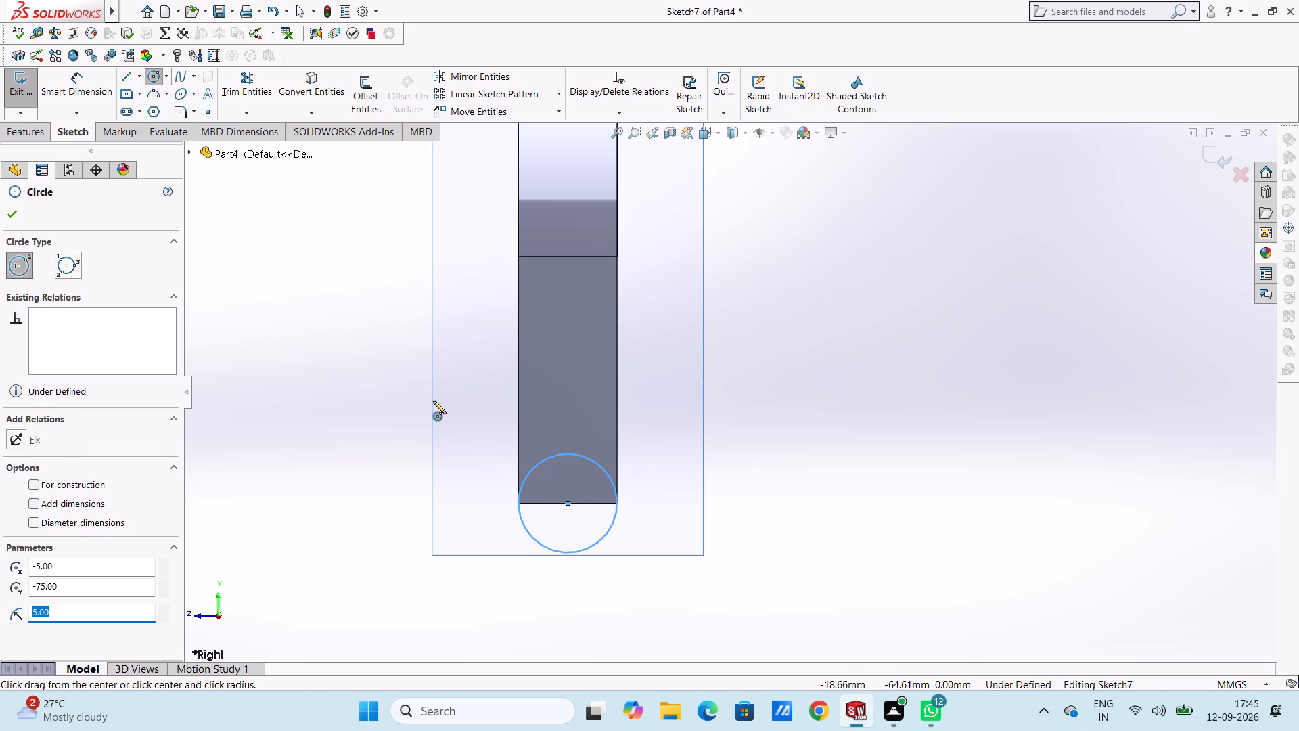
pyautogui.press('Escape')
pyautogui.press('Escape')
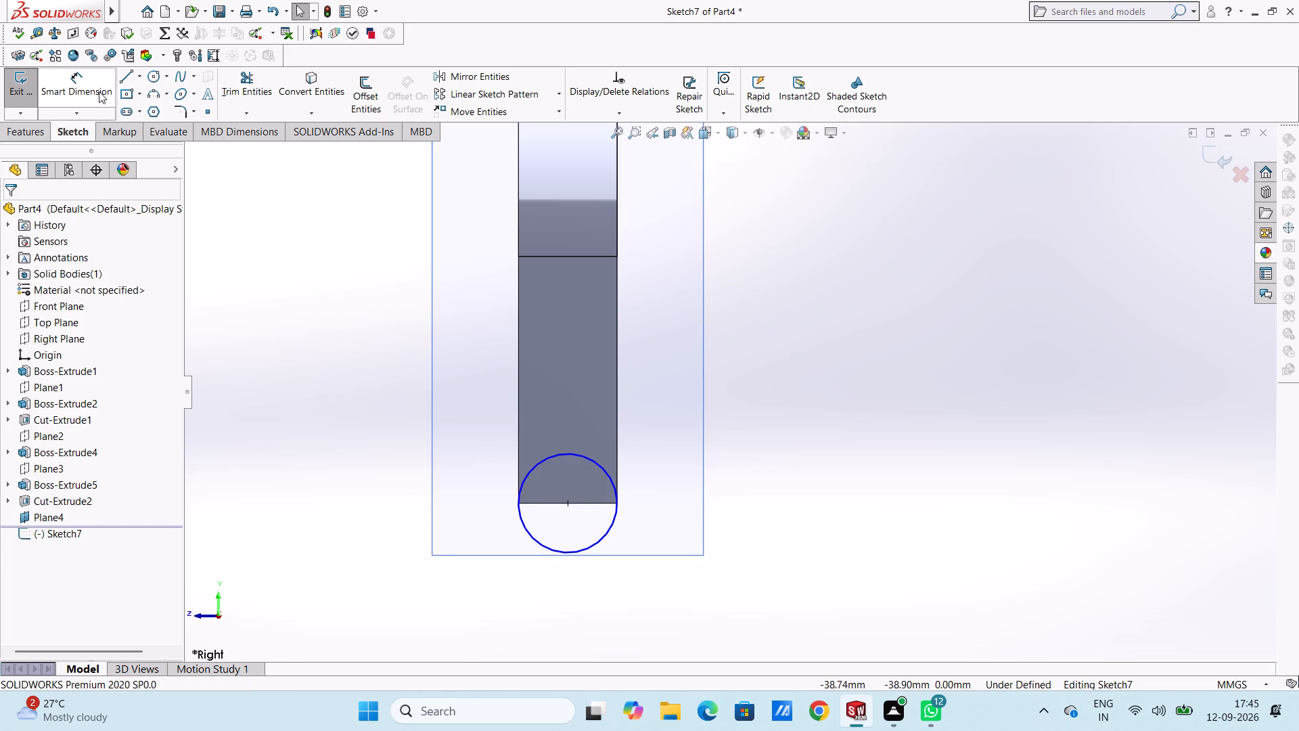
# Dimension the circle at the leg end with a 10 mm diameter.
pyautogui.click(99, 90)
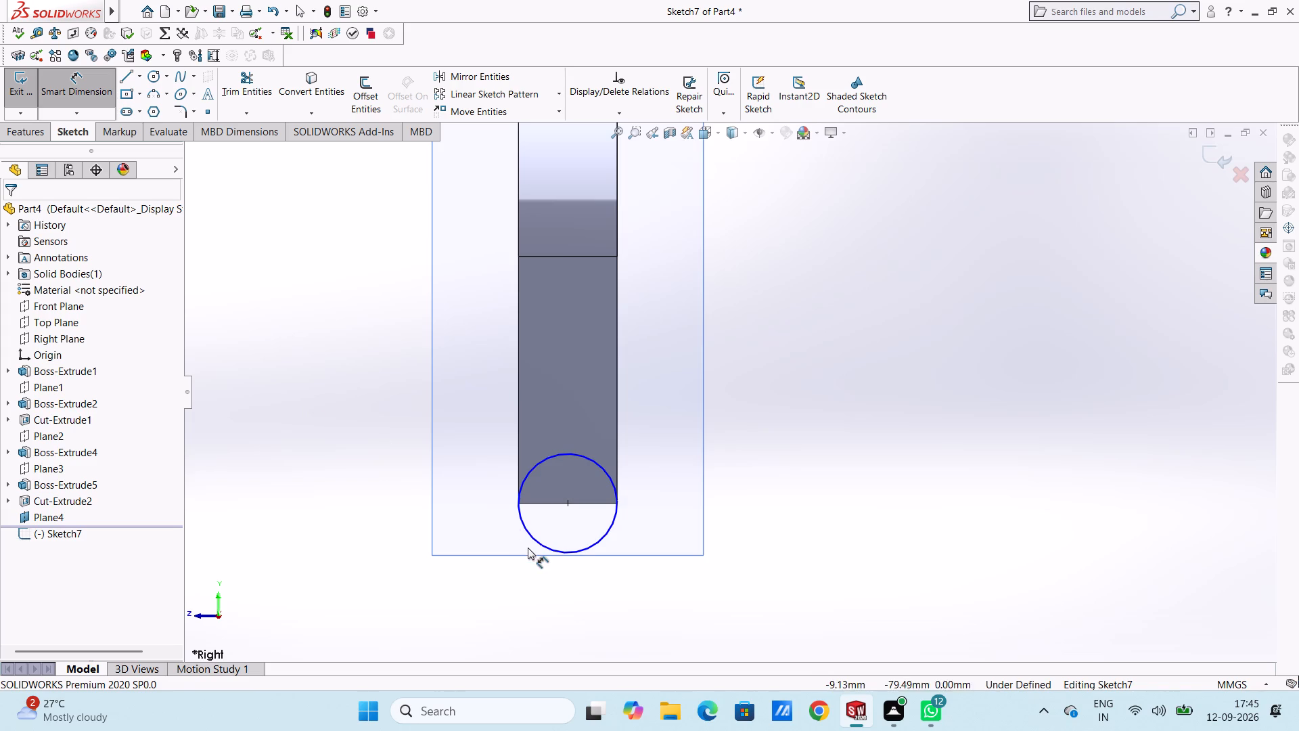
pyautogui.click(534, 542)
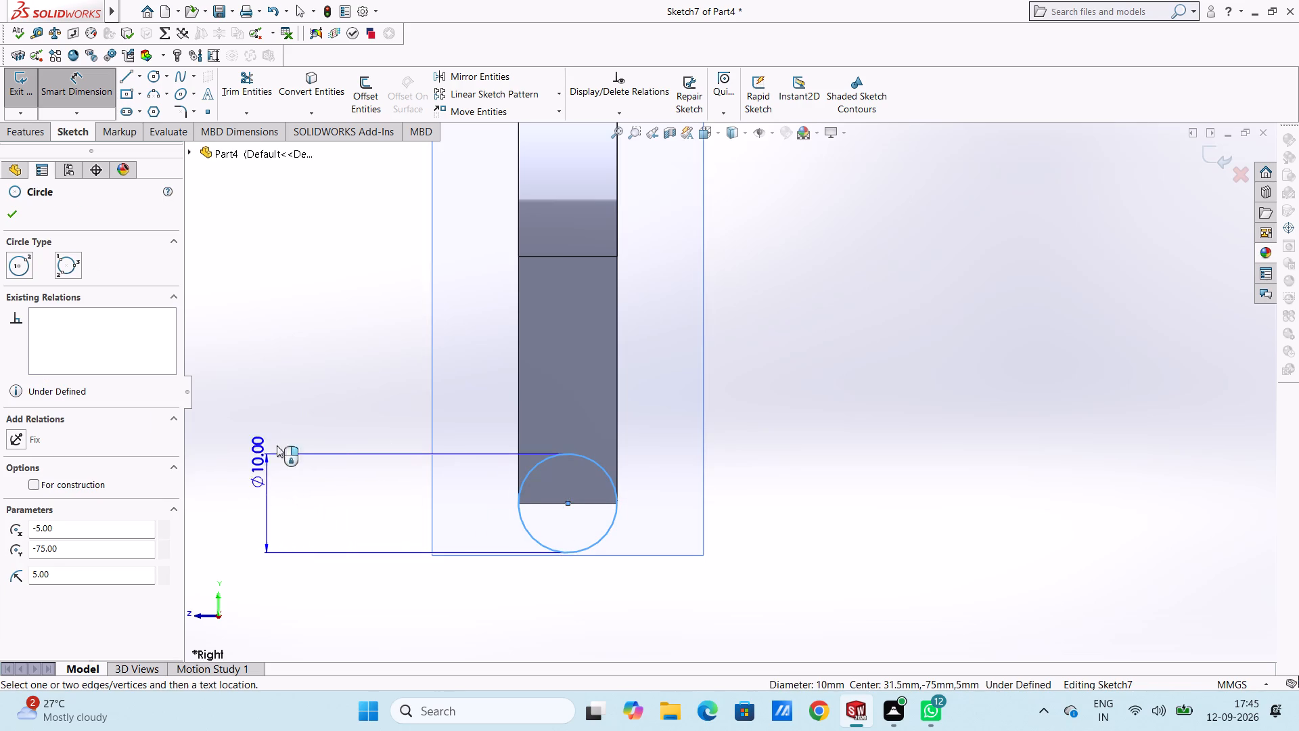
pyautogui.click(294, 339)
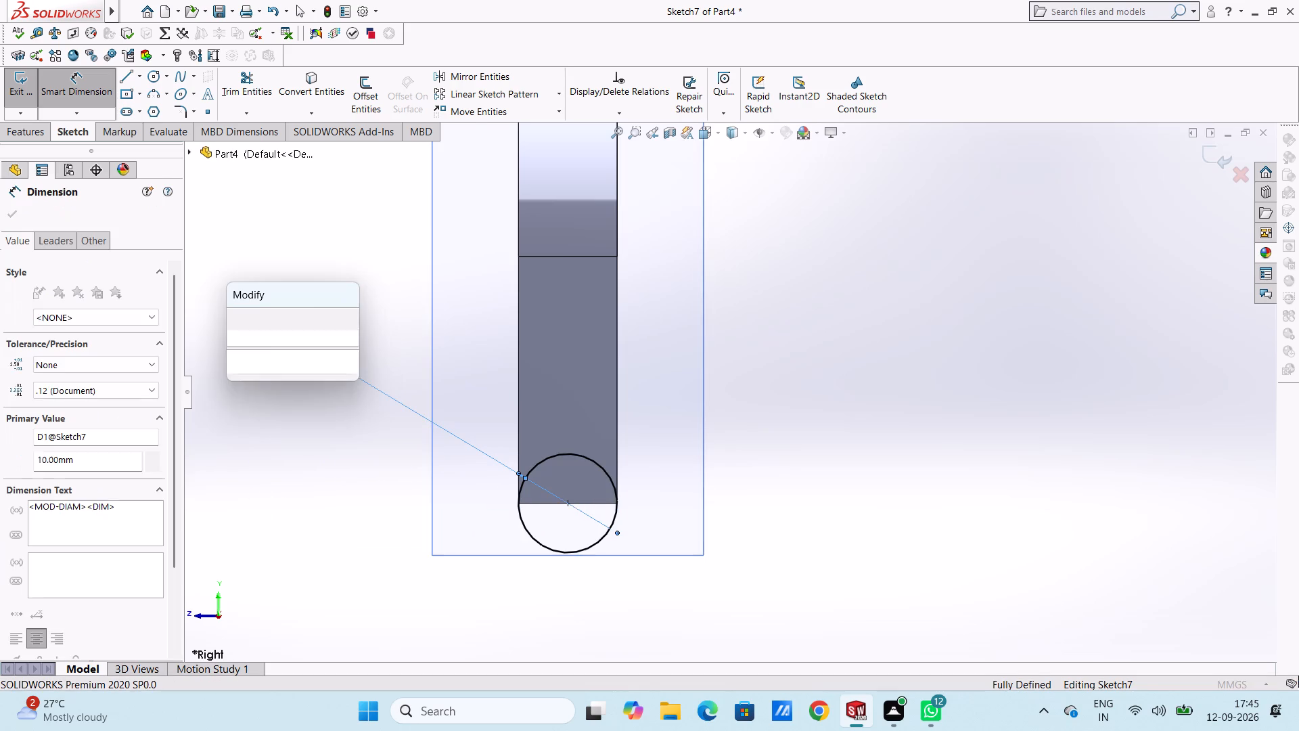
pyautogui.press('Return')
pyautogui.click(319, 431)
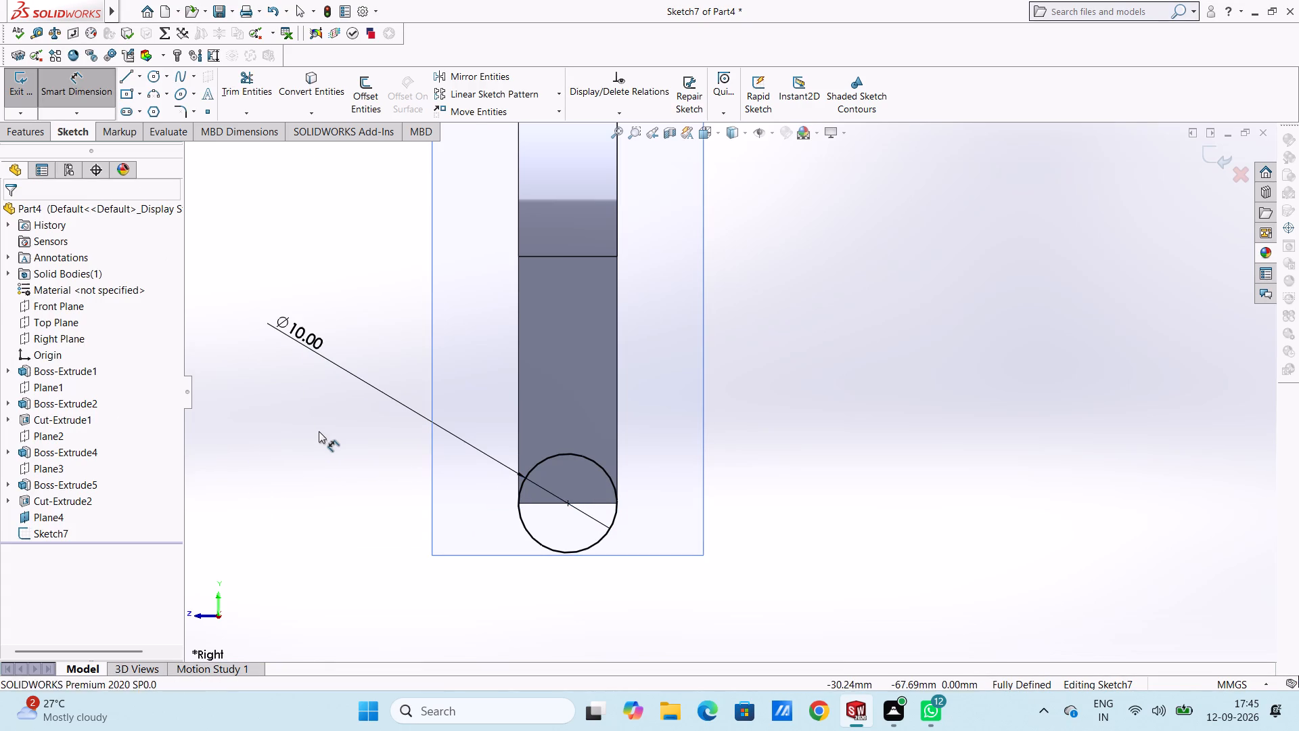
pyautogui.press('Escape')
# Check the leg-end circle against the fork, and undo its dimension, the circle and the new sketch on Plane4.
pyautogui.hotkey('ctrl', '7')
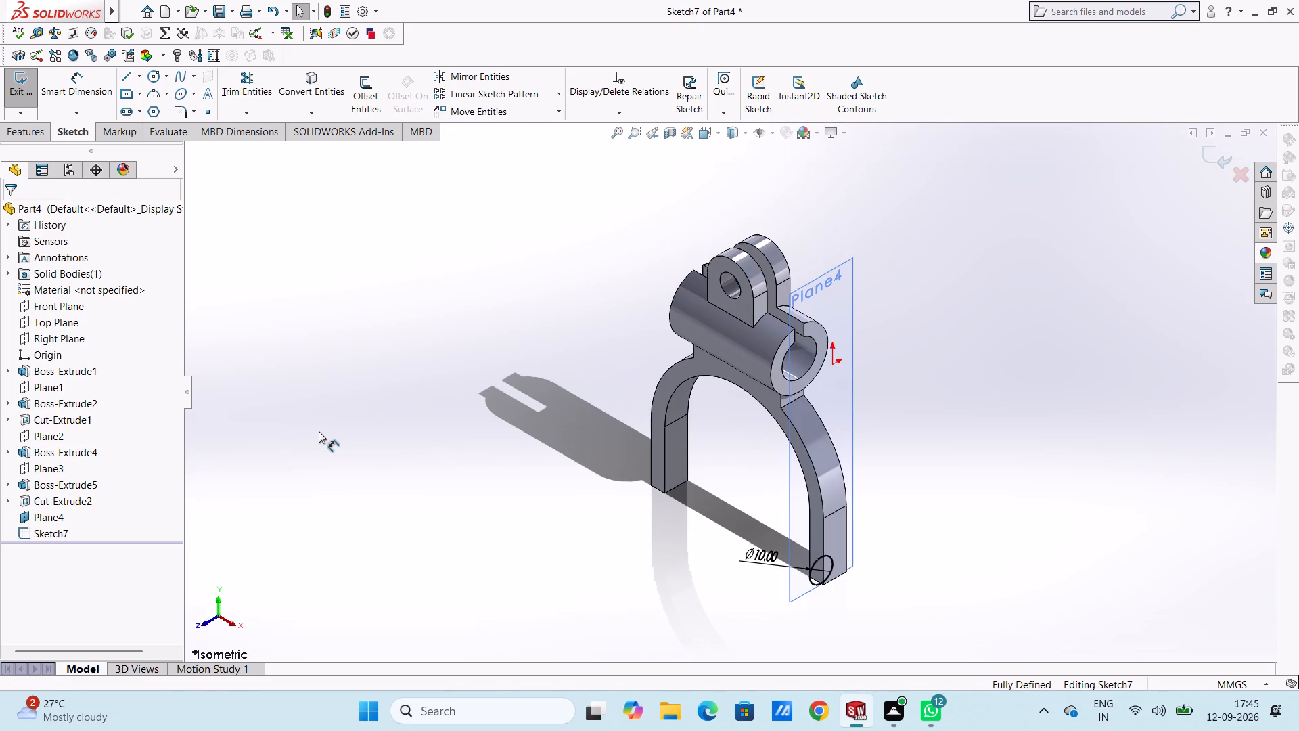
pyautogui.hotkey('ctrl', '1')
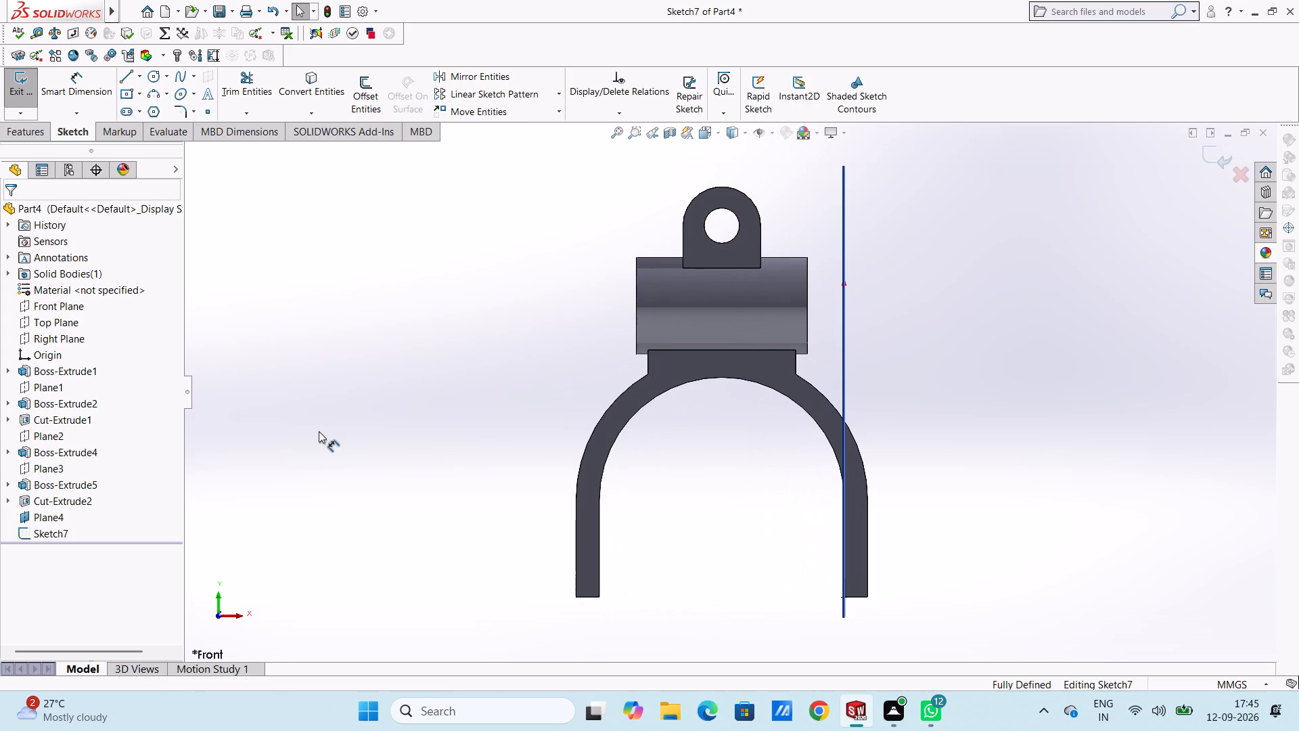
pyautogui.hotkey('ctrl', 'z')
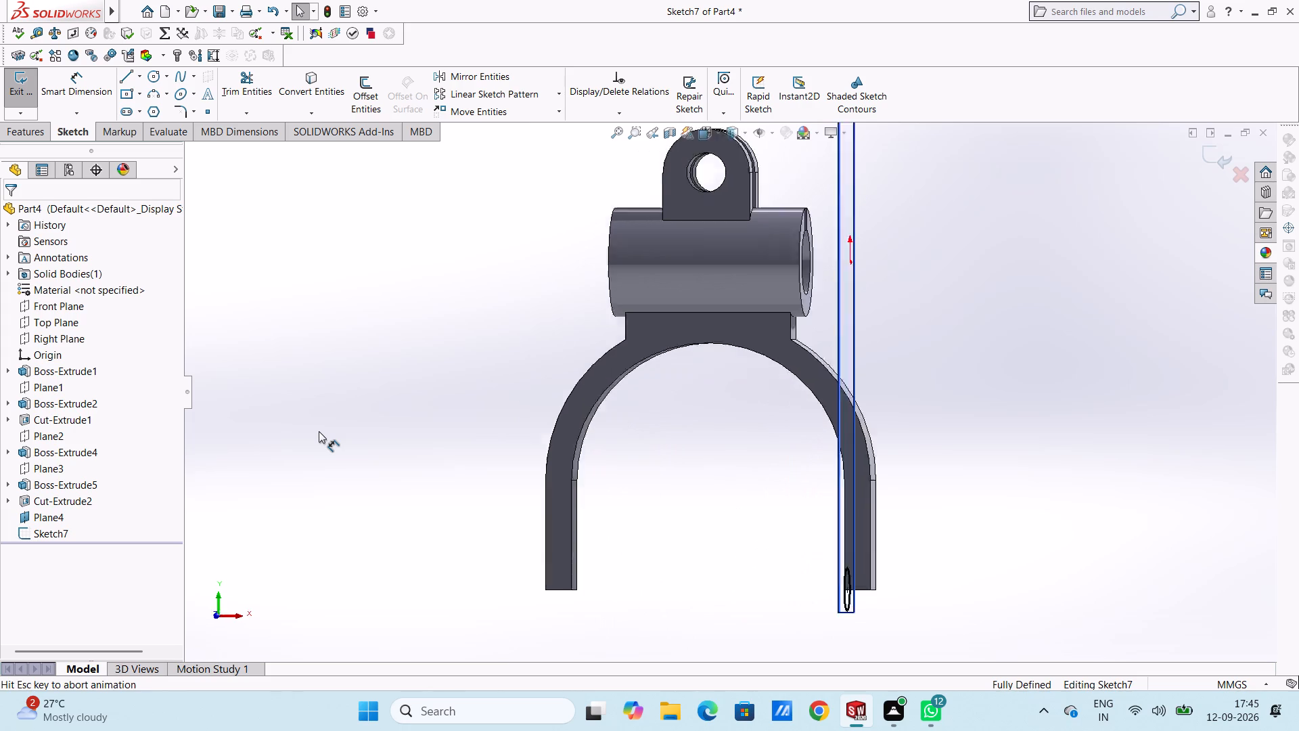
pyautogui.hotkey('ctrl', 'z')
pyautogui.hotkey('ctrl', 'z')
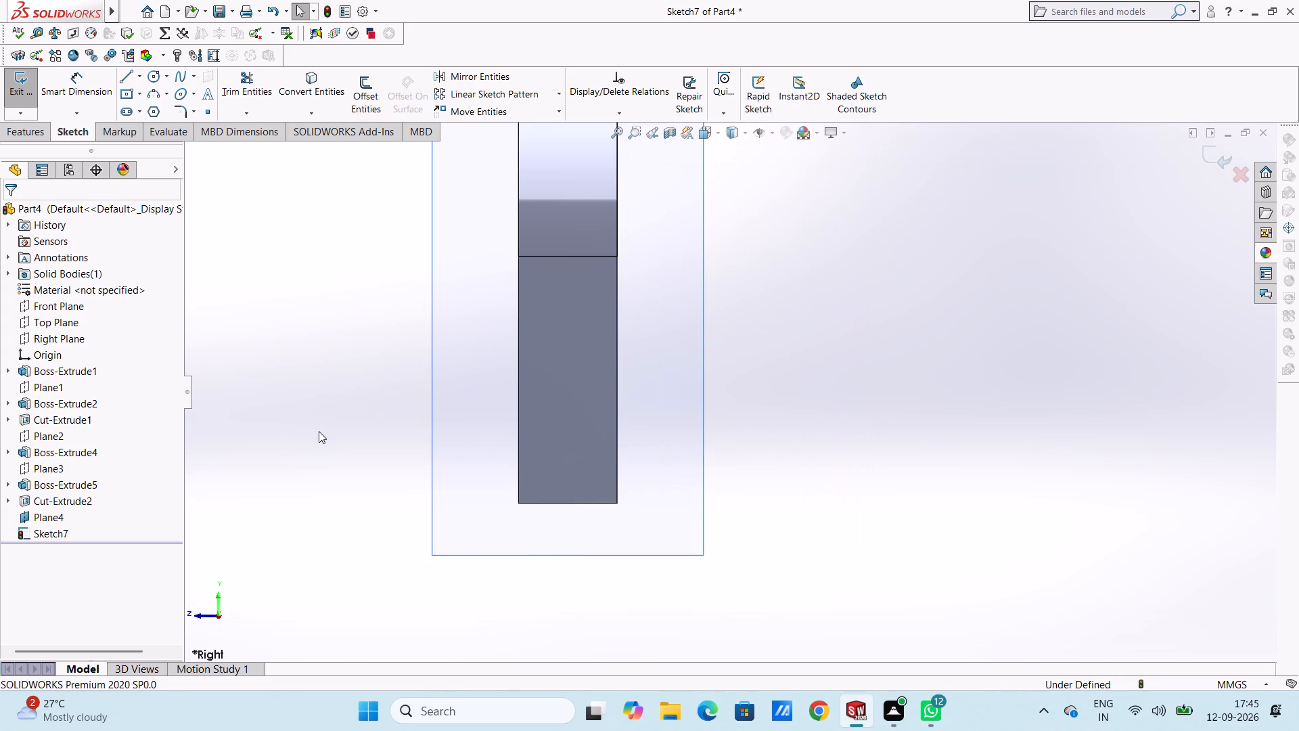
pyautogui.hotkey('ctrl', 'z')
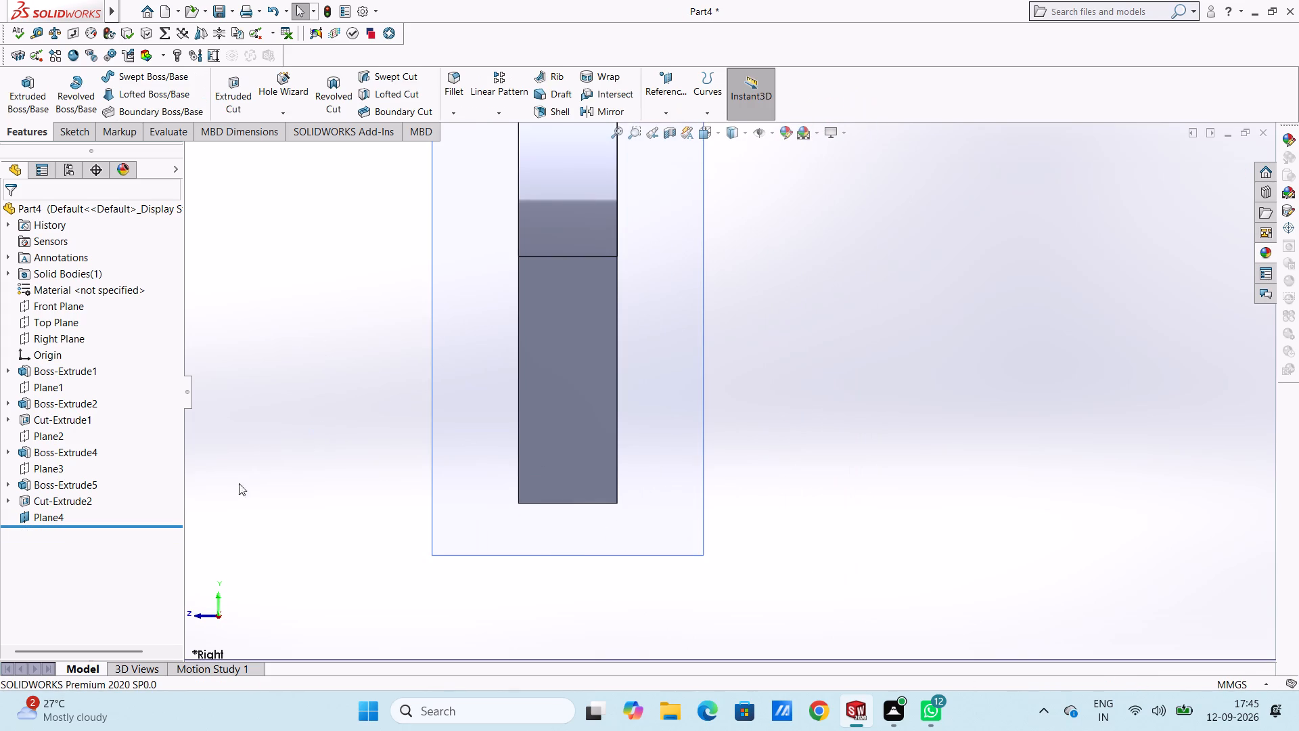
# Set Plane4's offset distance from the Right Plane to 34.5 mm.
pyautogui.hotkey('ctrl', '1')
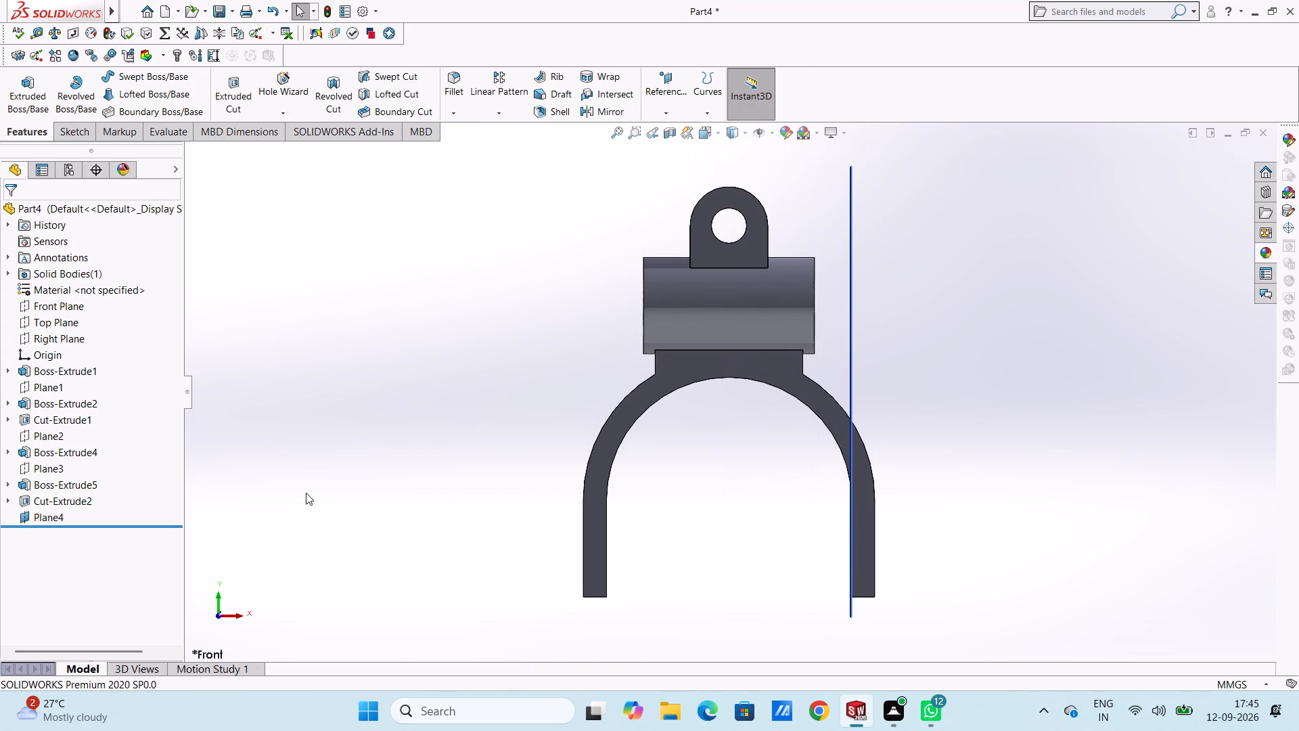
pyautogui.click(46, 517)
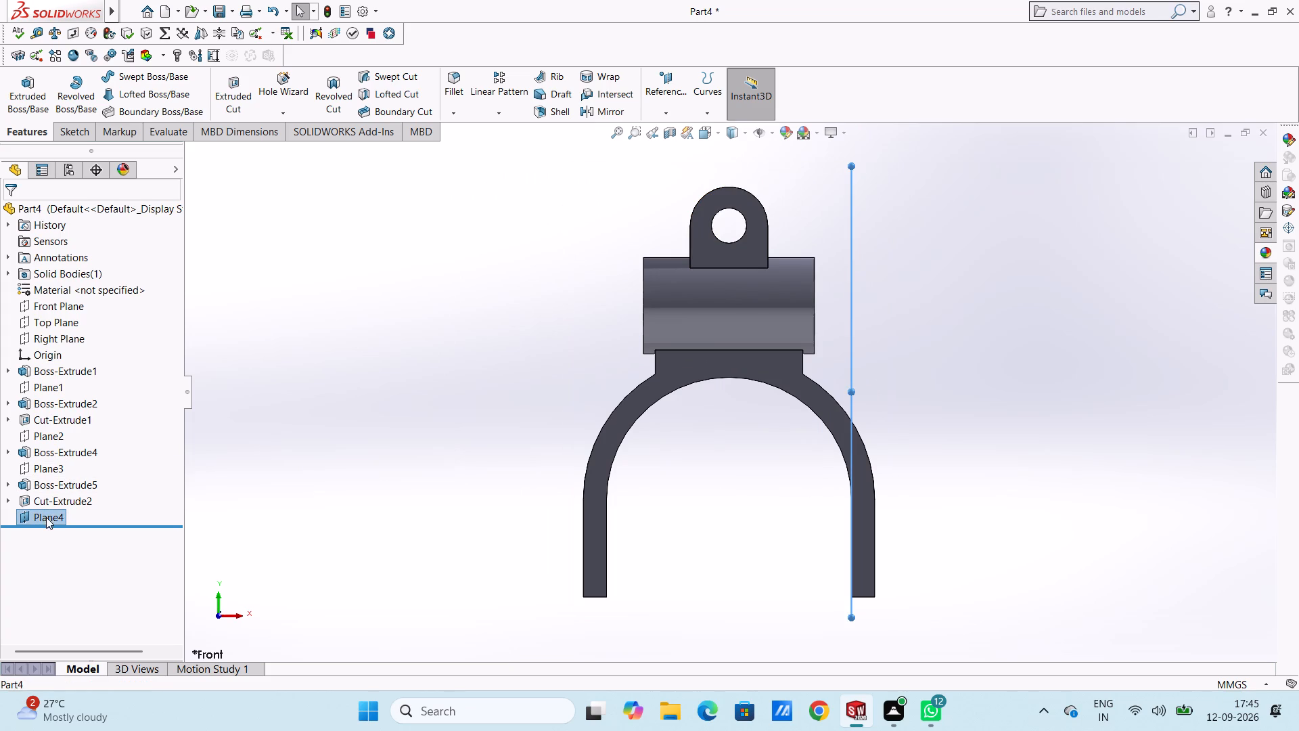
pyautogui.click(58, 476)
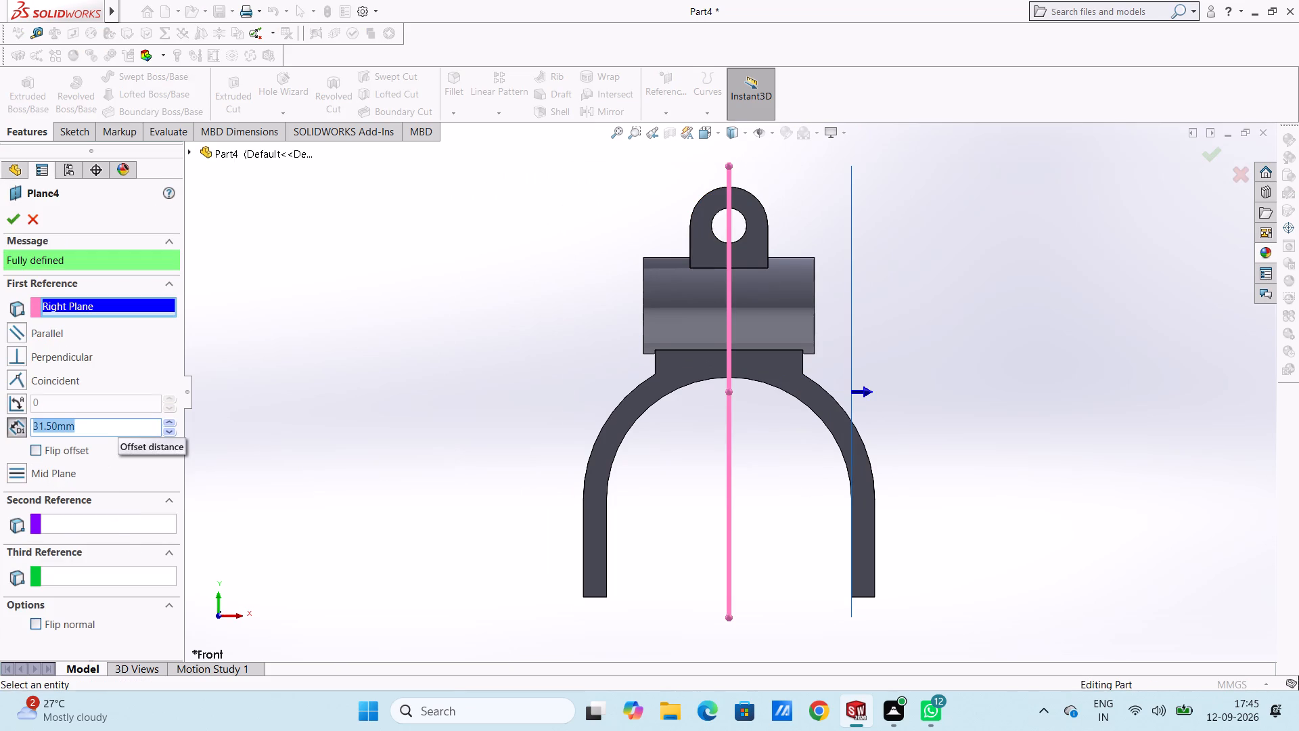
pyautogui.write('34.5')
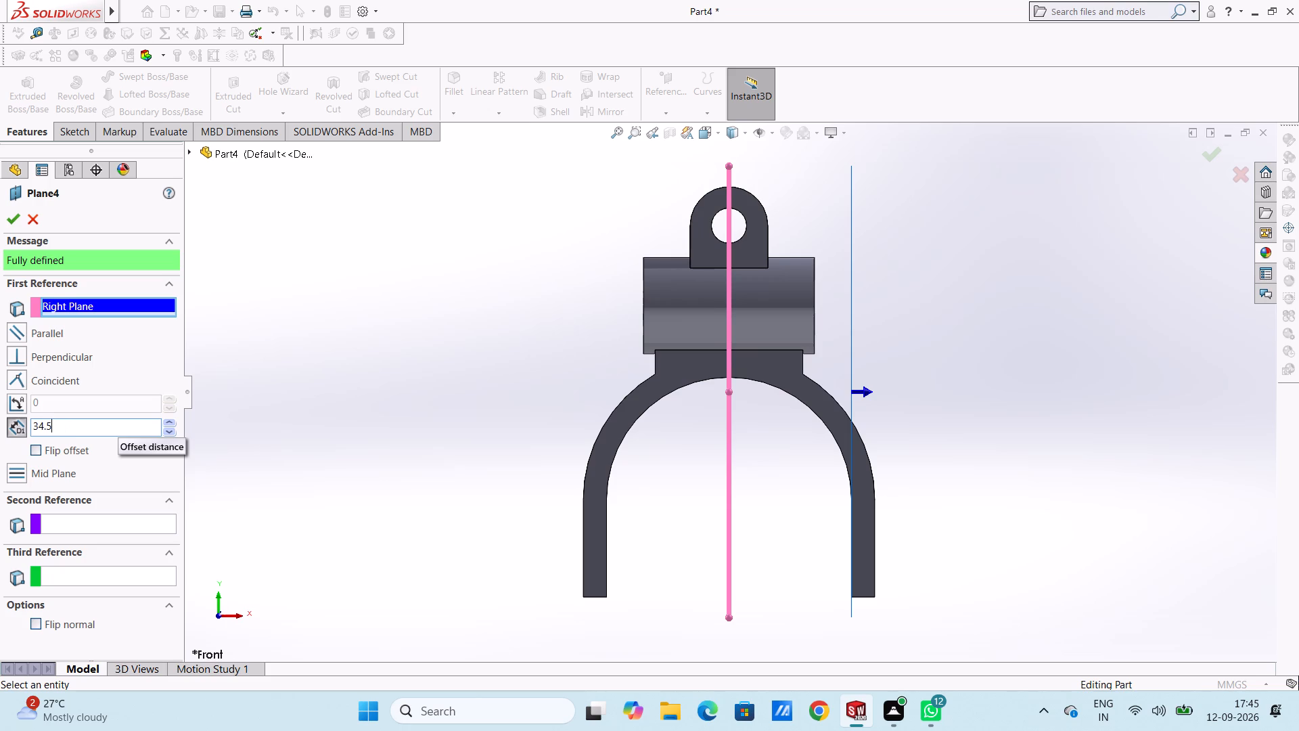
pyautogui.press('Return')
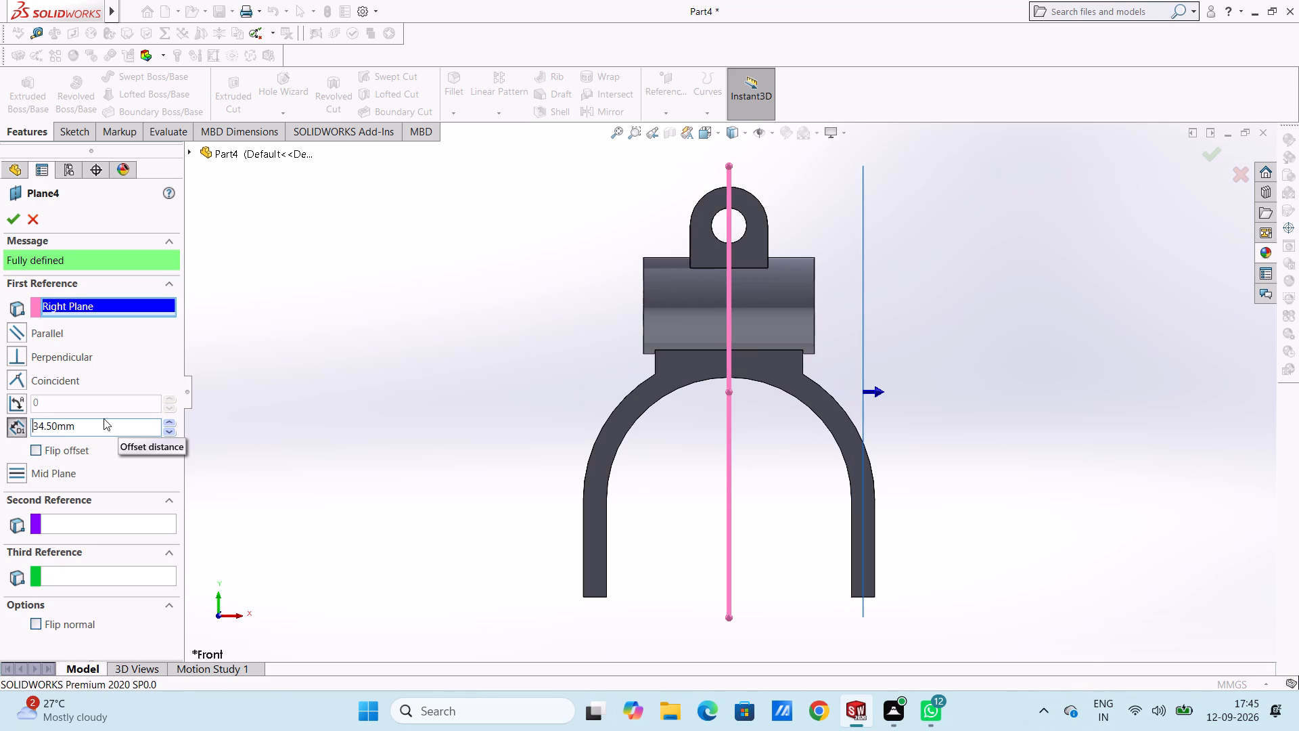
pyautogui.click(12, 225)
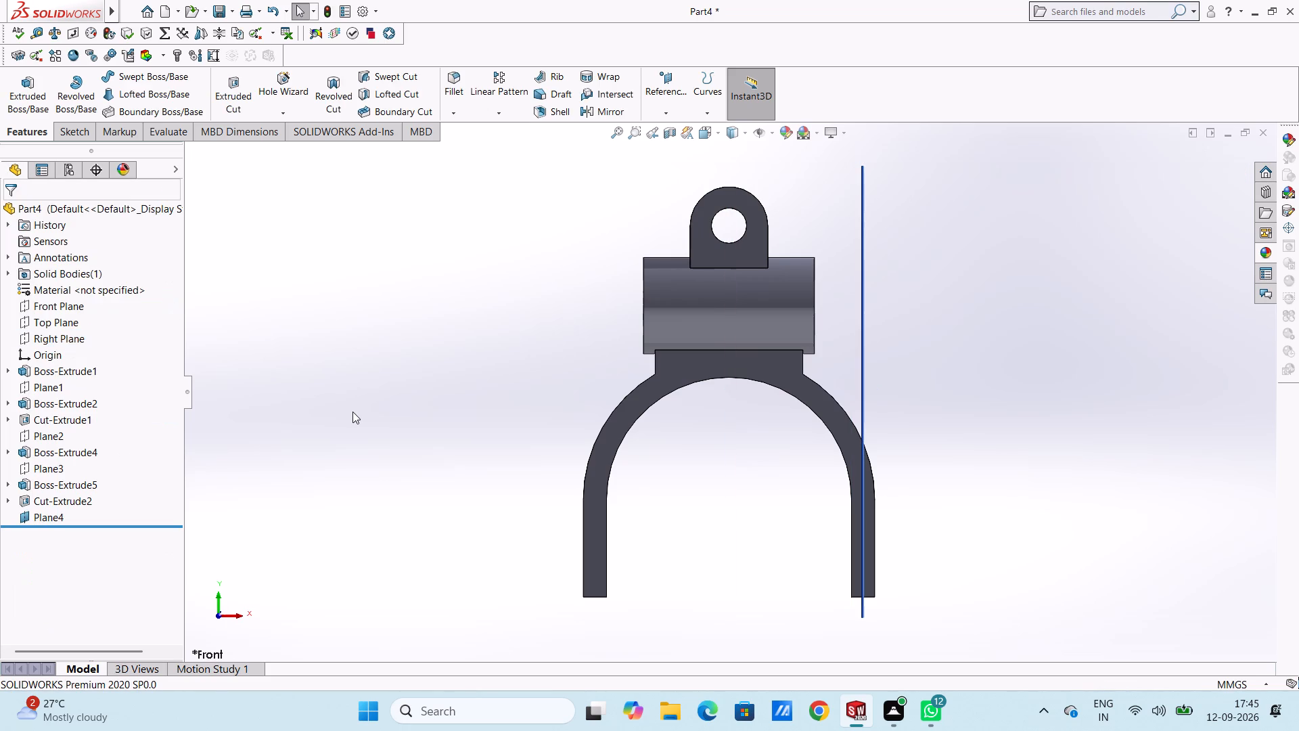
pyautogui.click(352, 412)
# On Plane4, sketch a circle of 5 mm radius centred on the midpoint of the leg's bottom edge.
pyautogui.hotkey('ctrl', '4')
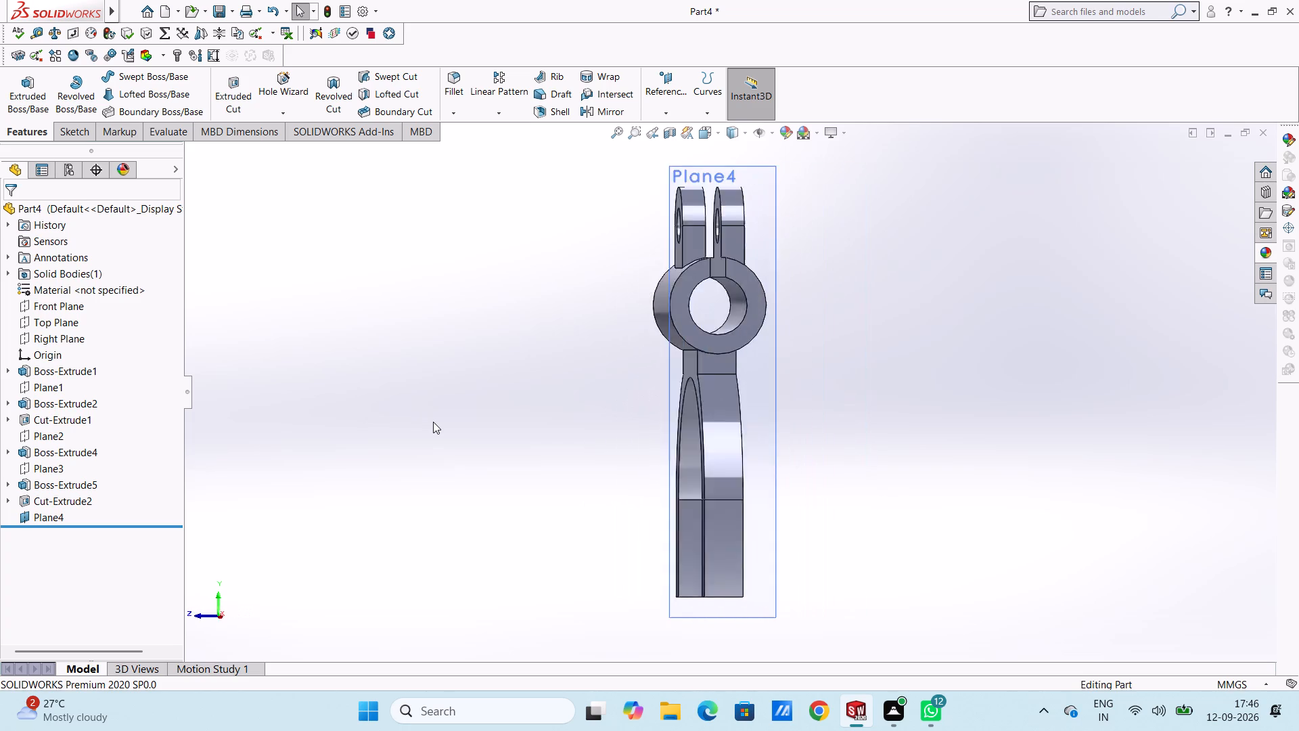
pyautogui.click(685, 399)
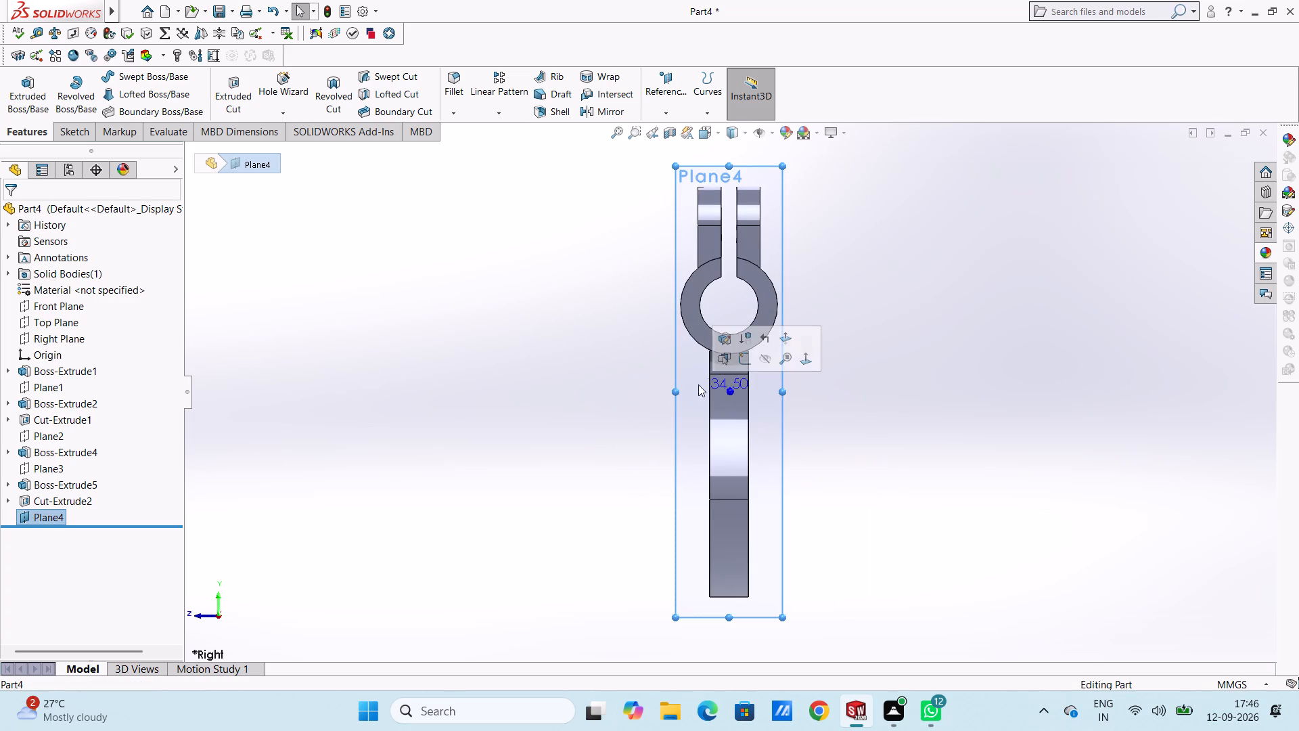
pyautogui.click(748, 365)
pyautogui.click(381, 409)
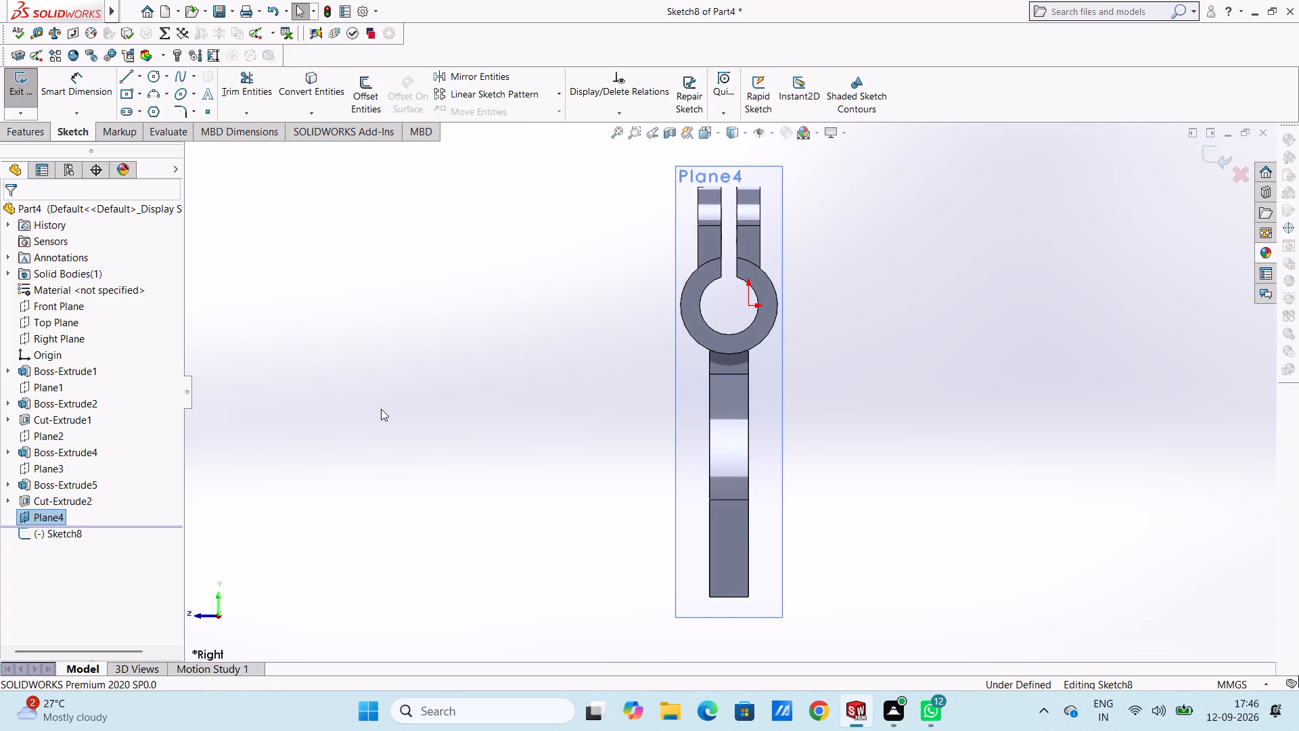
pyautogui.click(153, 72)
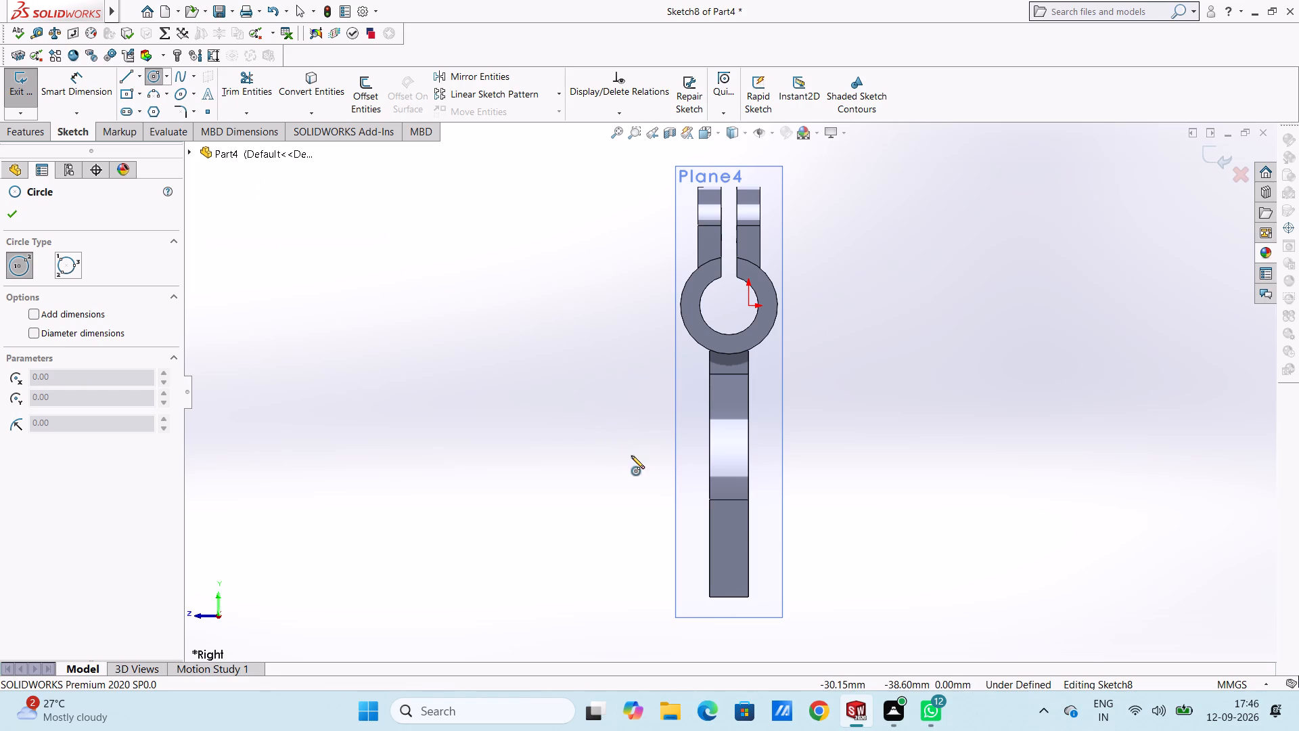
pyautogui.click(729, 598)
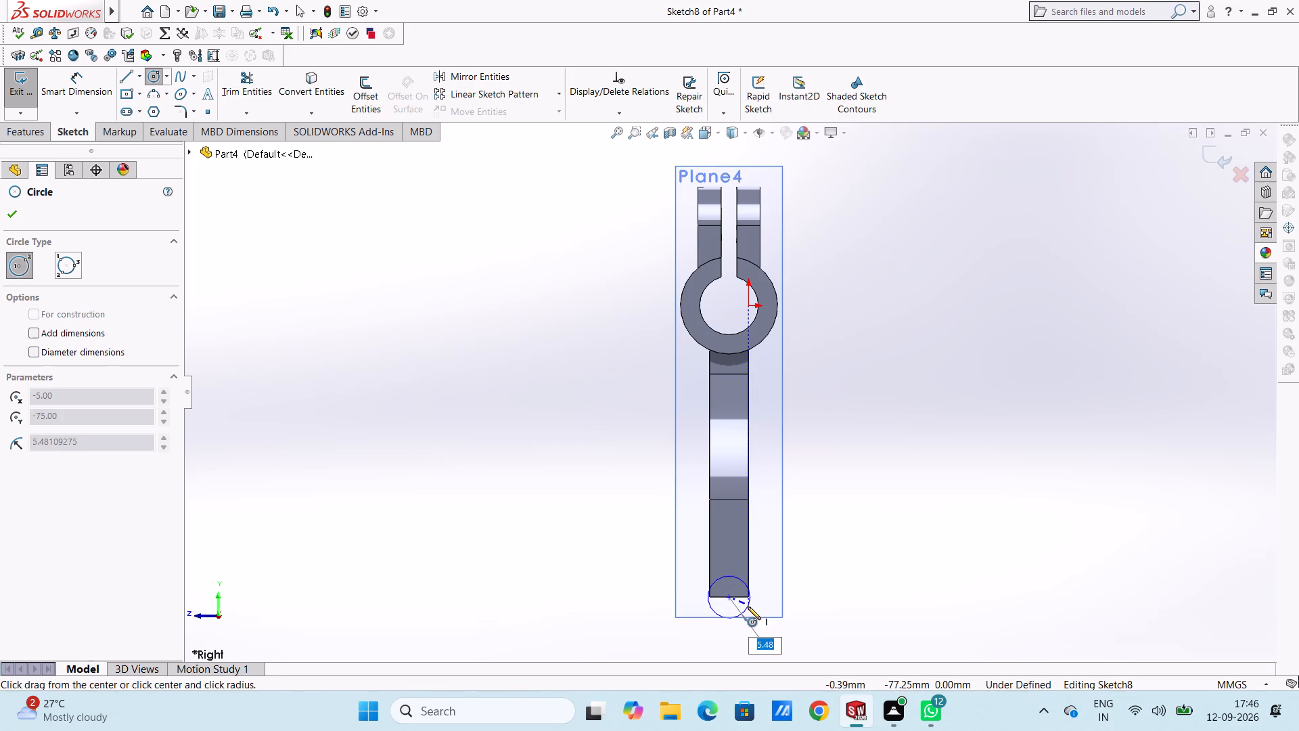
pyautogui.press('5')
pyautogui.press('Return')
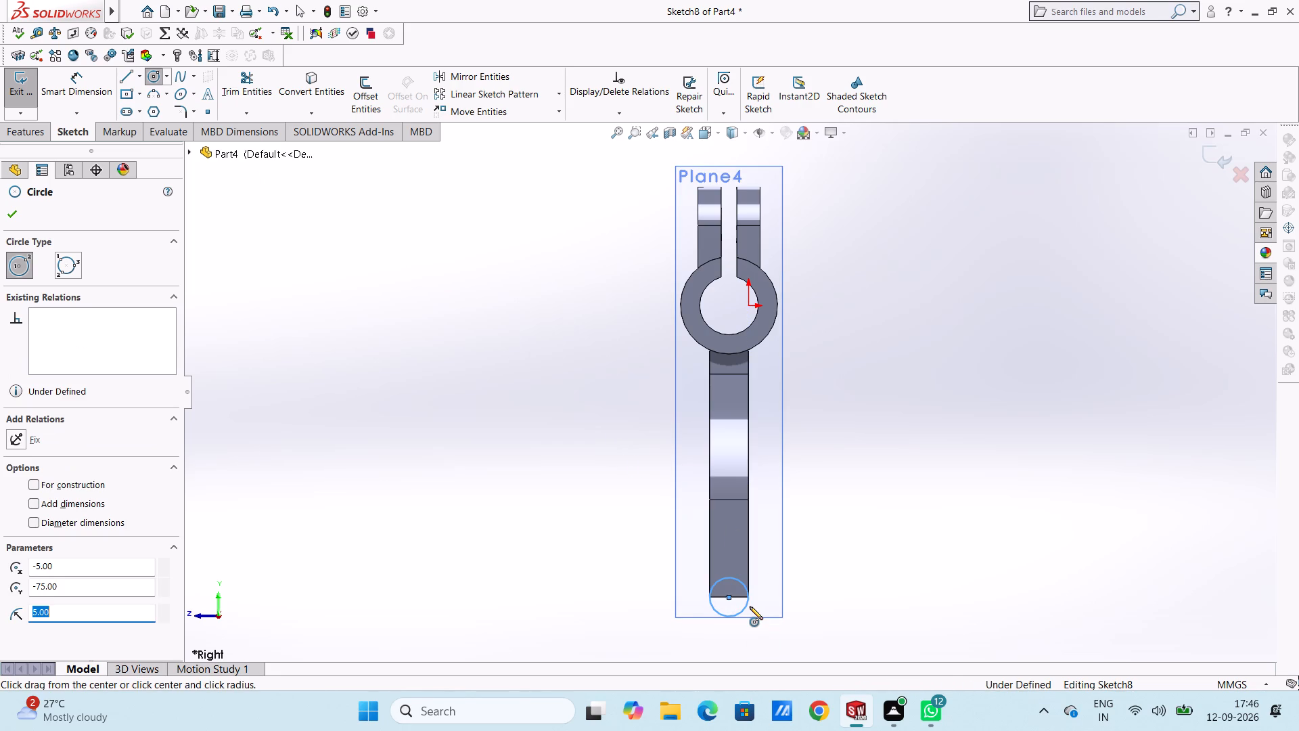
pyautogui.press('Escape')
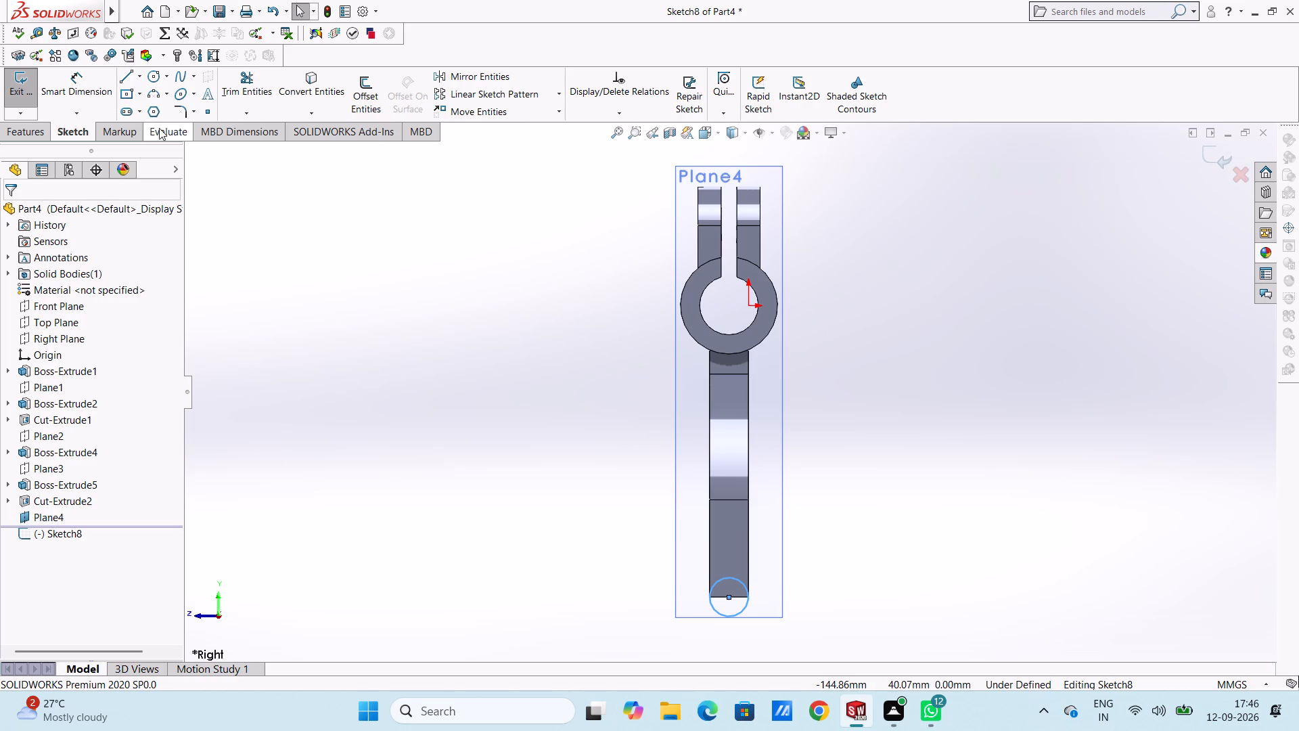
# Dimension the circle at the leg end with a 10 mm diameter.
pyautogui.click(93, 81)
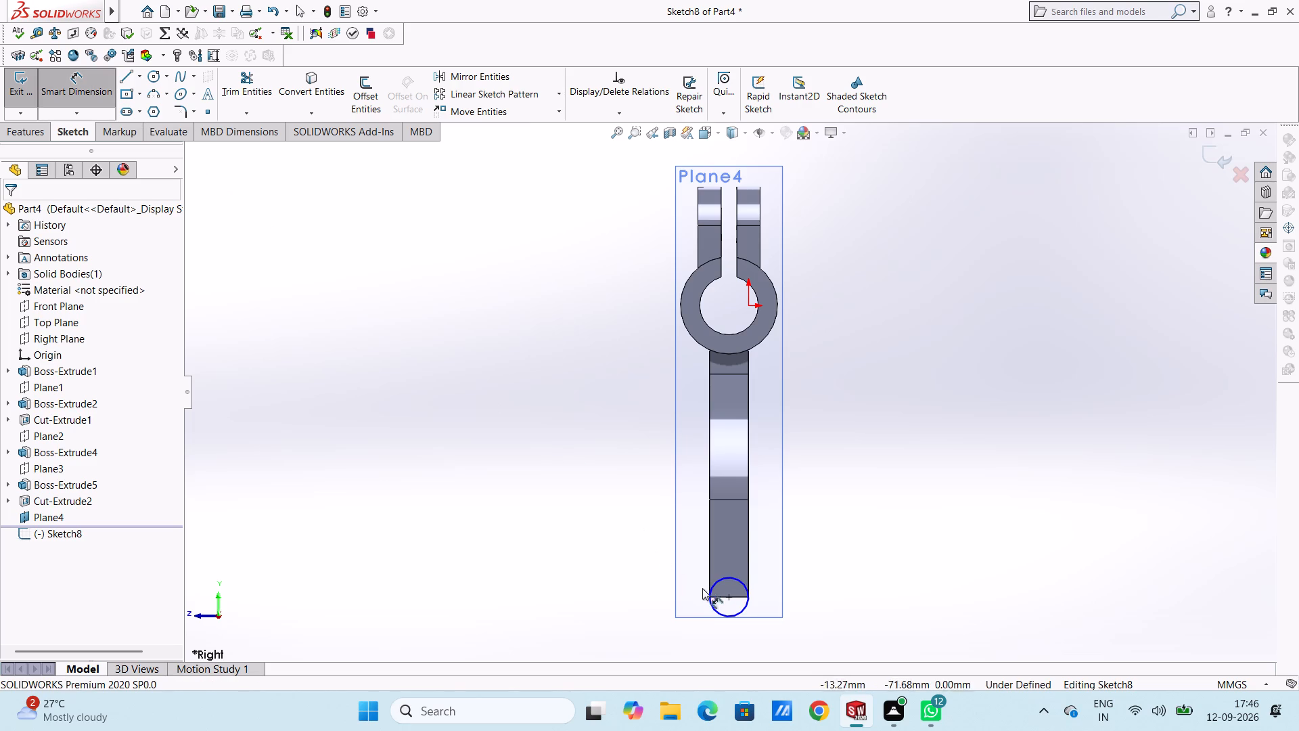
pyautogui.click(710, 604)
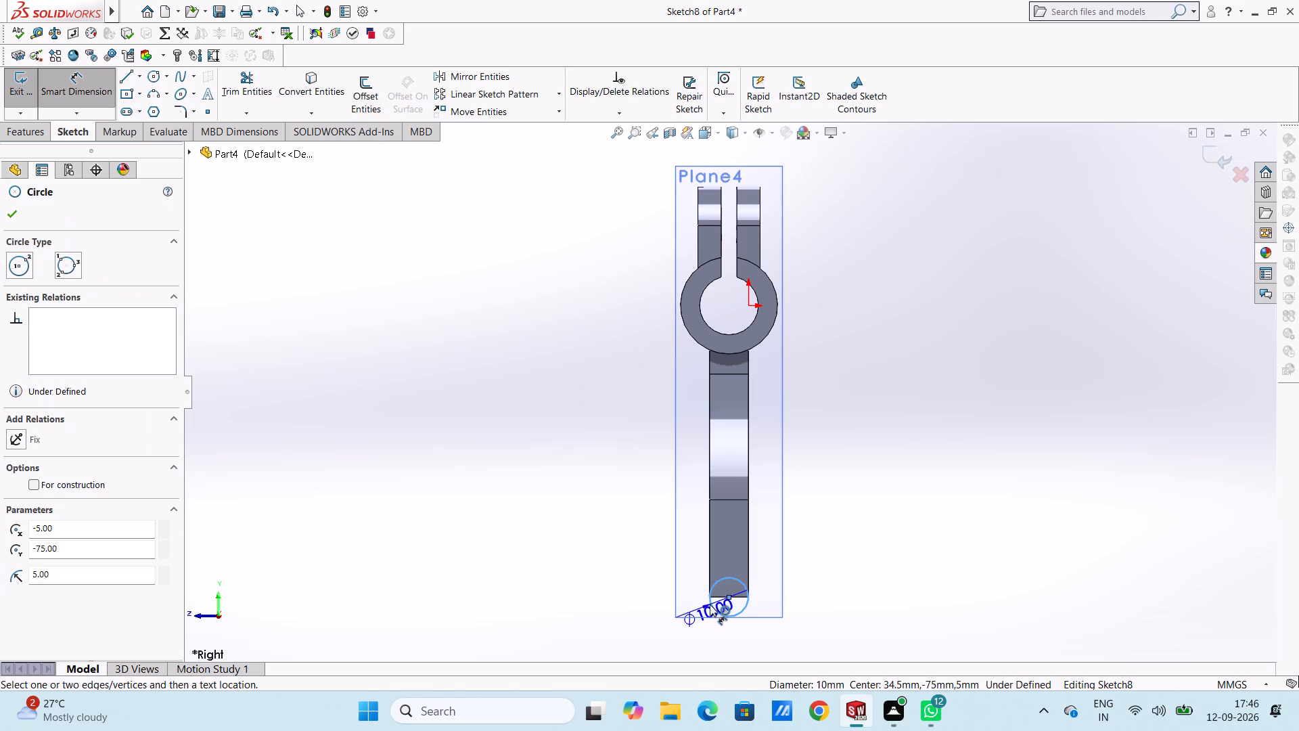
pyautogui.click(534, 500)
pyautogui.press('Return')
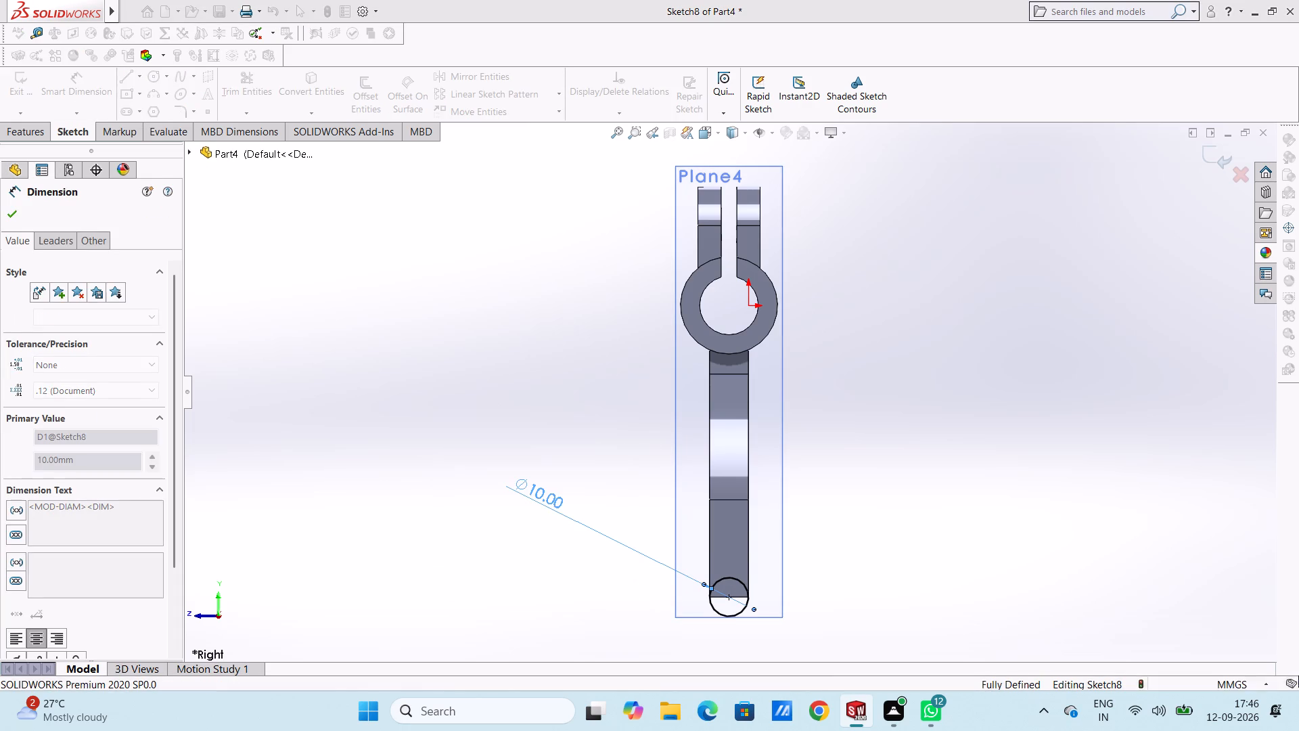
pyautogui.click(535, 555)
pyautogui.press('Escape')
pyautogui.hotkey('ctrl', 'Escape')
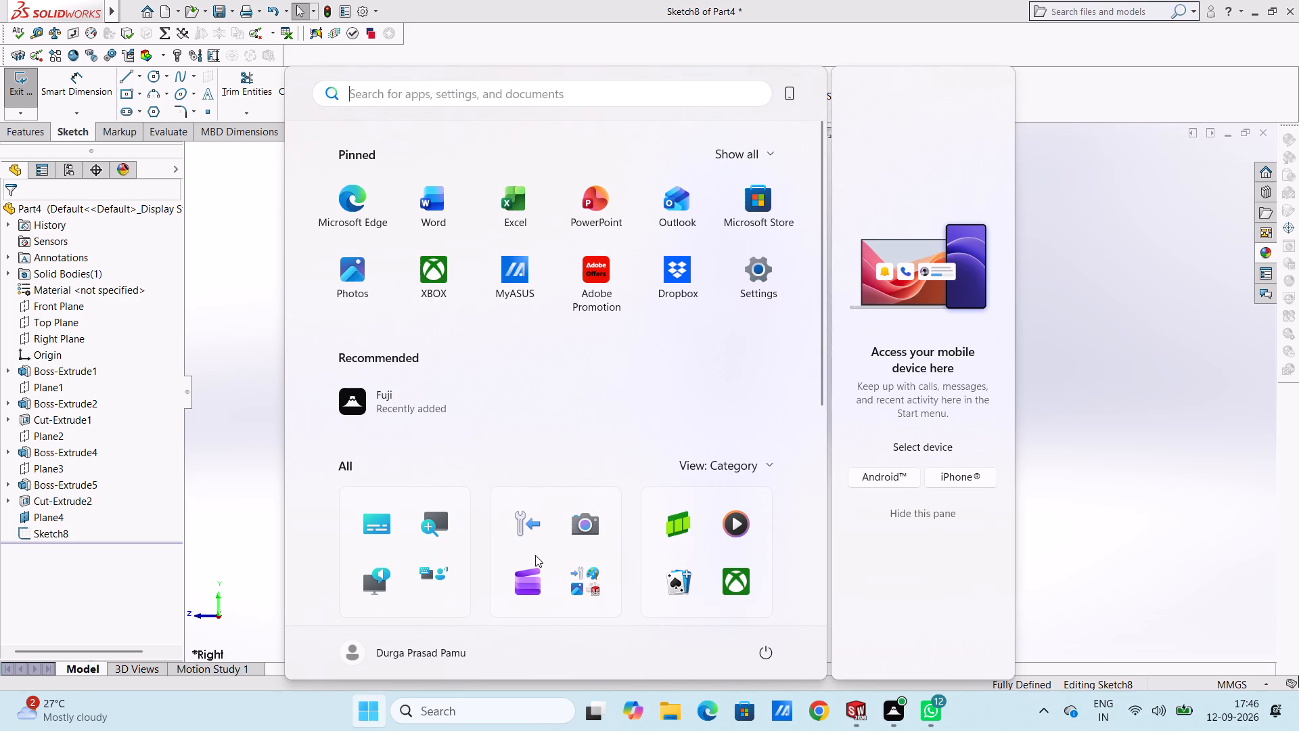
pyautogui.click(254, 340)
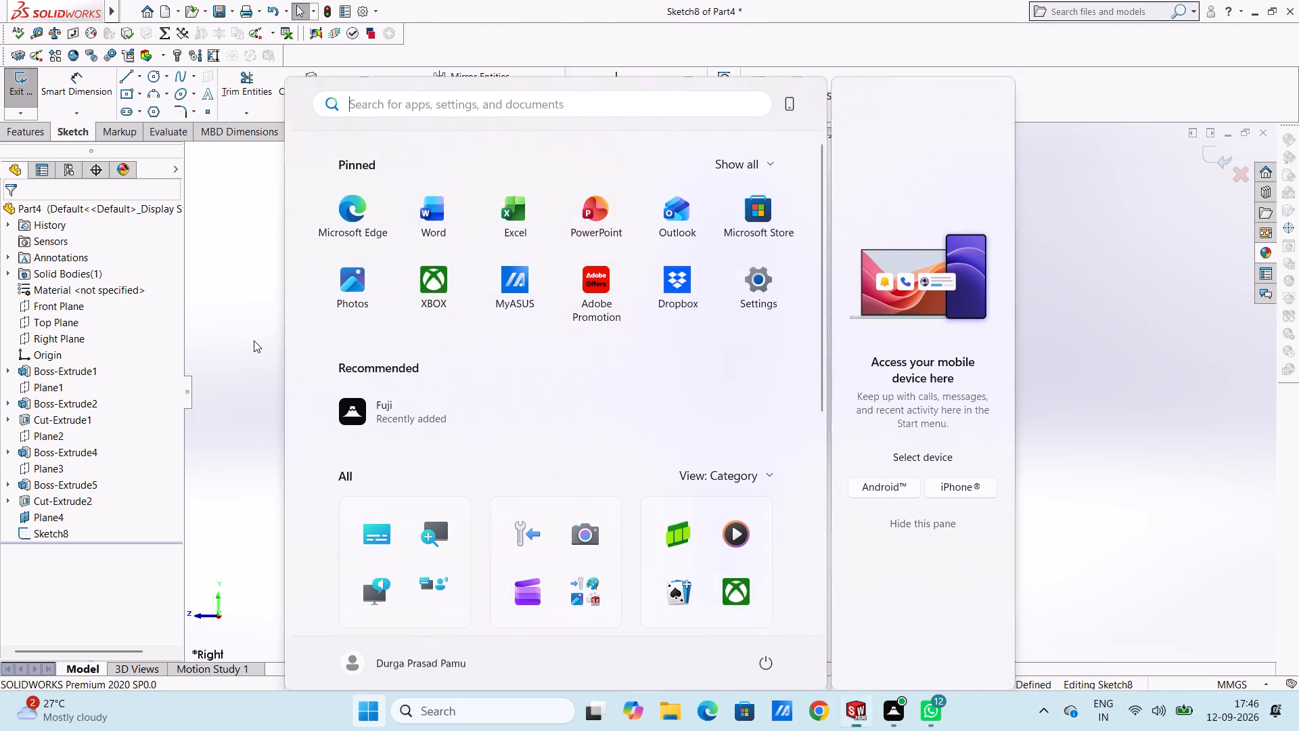
# Extrude the leg-end circle 13 mm as a boss with the Mid Plane end condition, merged with the fork.
pyautogui.hotkey('ctrl', '7')
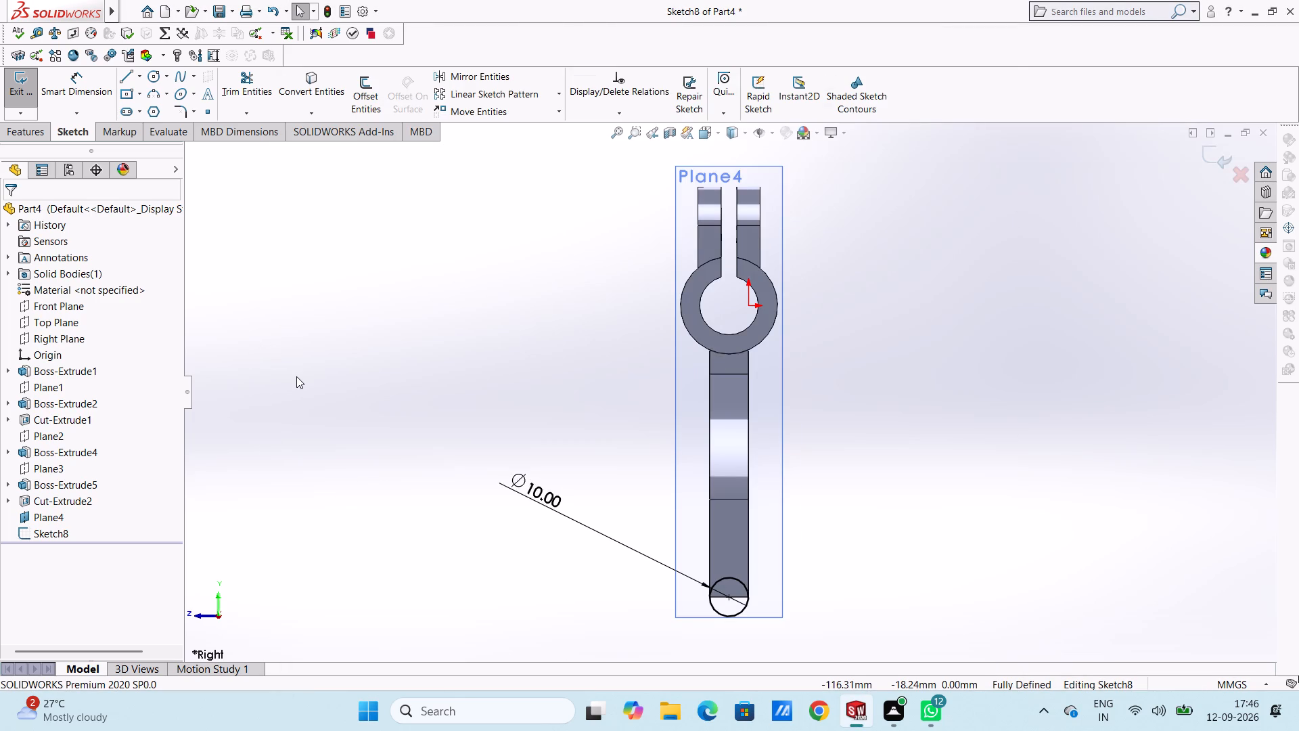
pyautogui.click(23, 135)
pyautogui.click(29, 104)
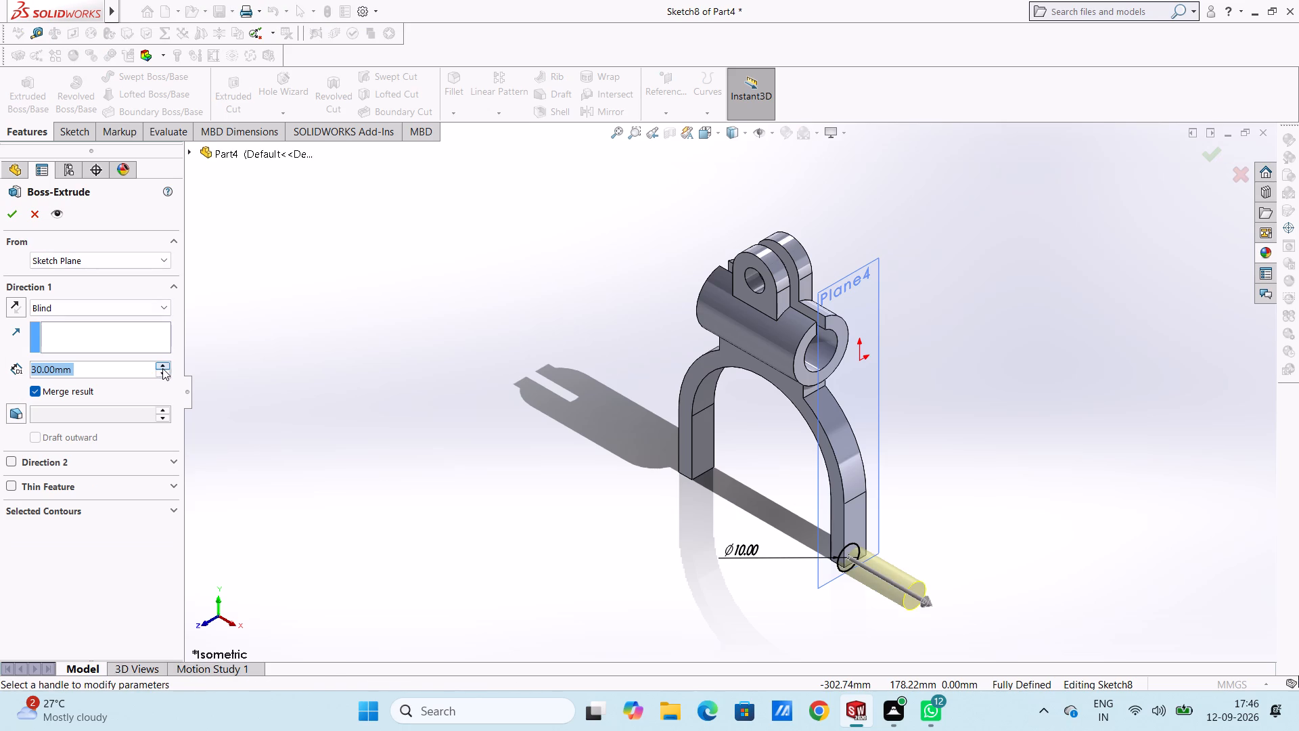
pyautogui.write('13')
pyautogui.press('Return')
pyautogui.click(166, 302)
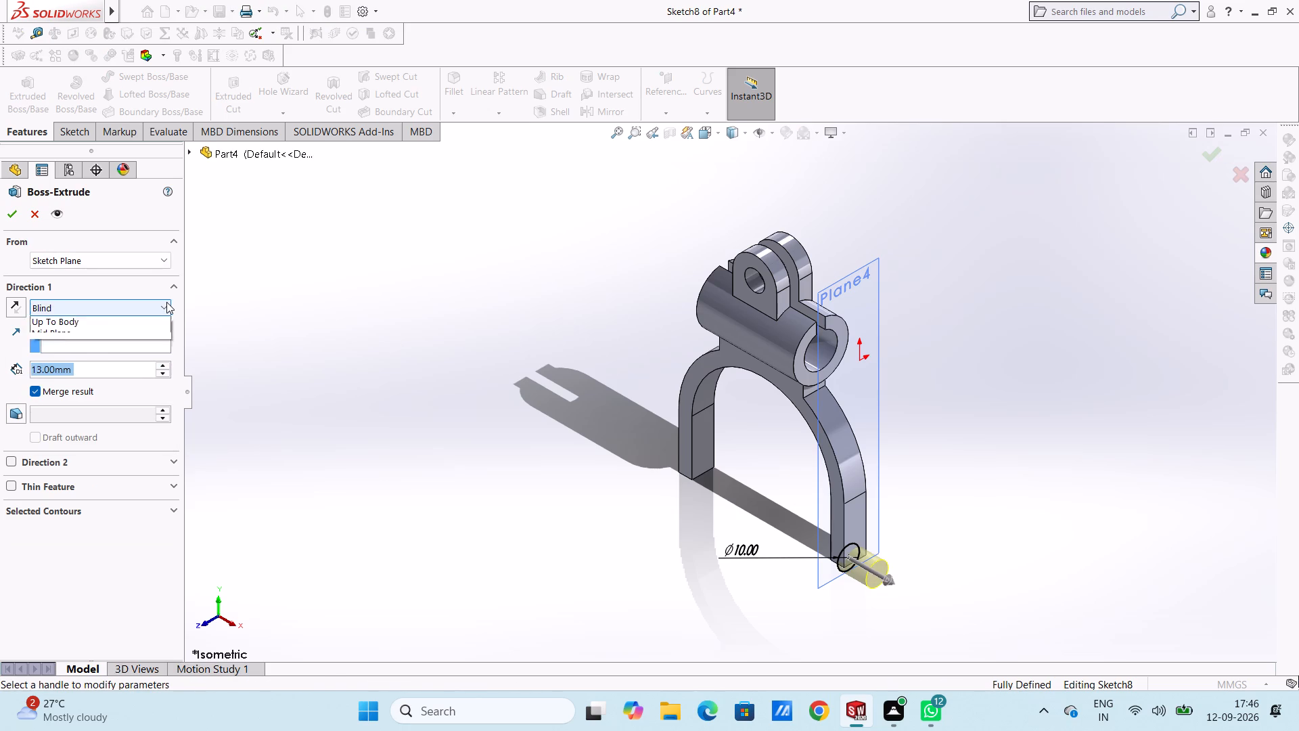
pyautogui.click(125, 394)
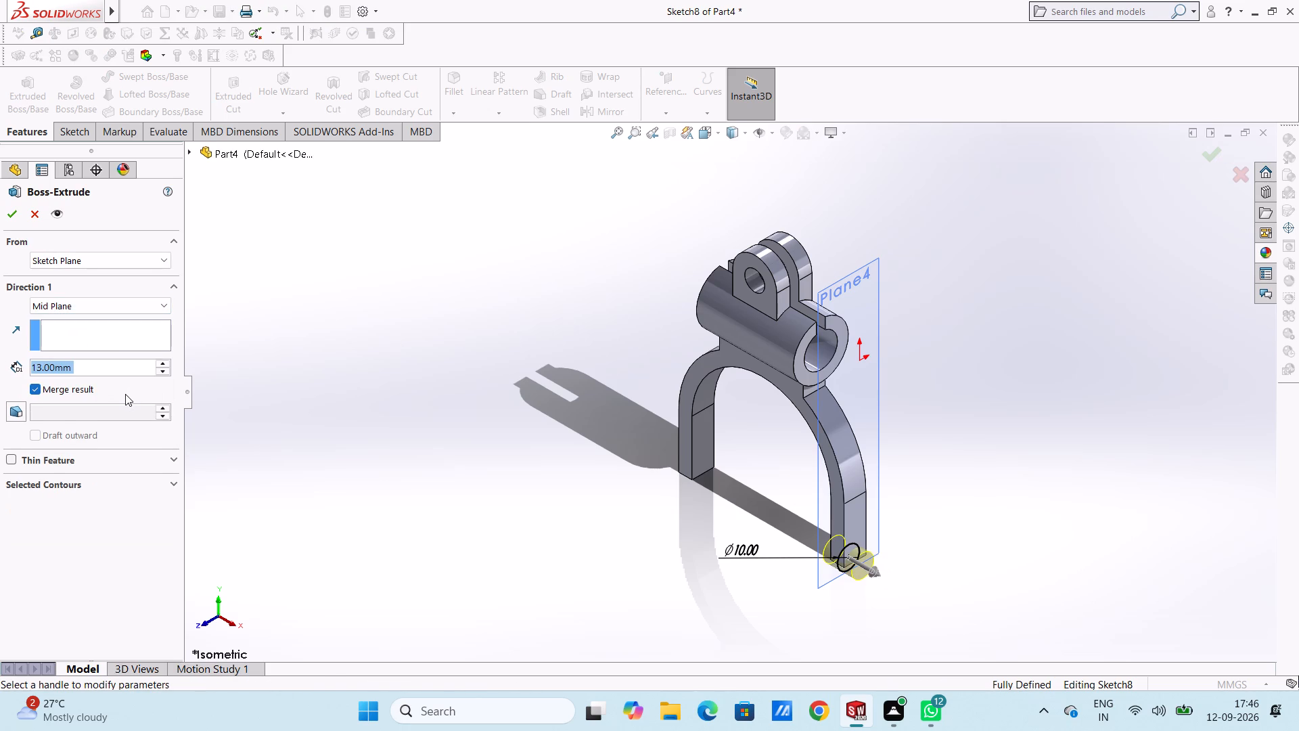
pyautogui.click(12, 209)
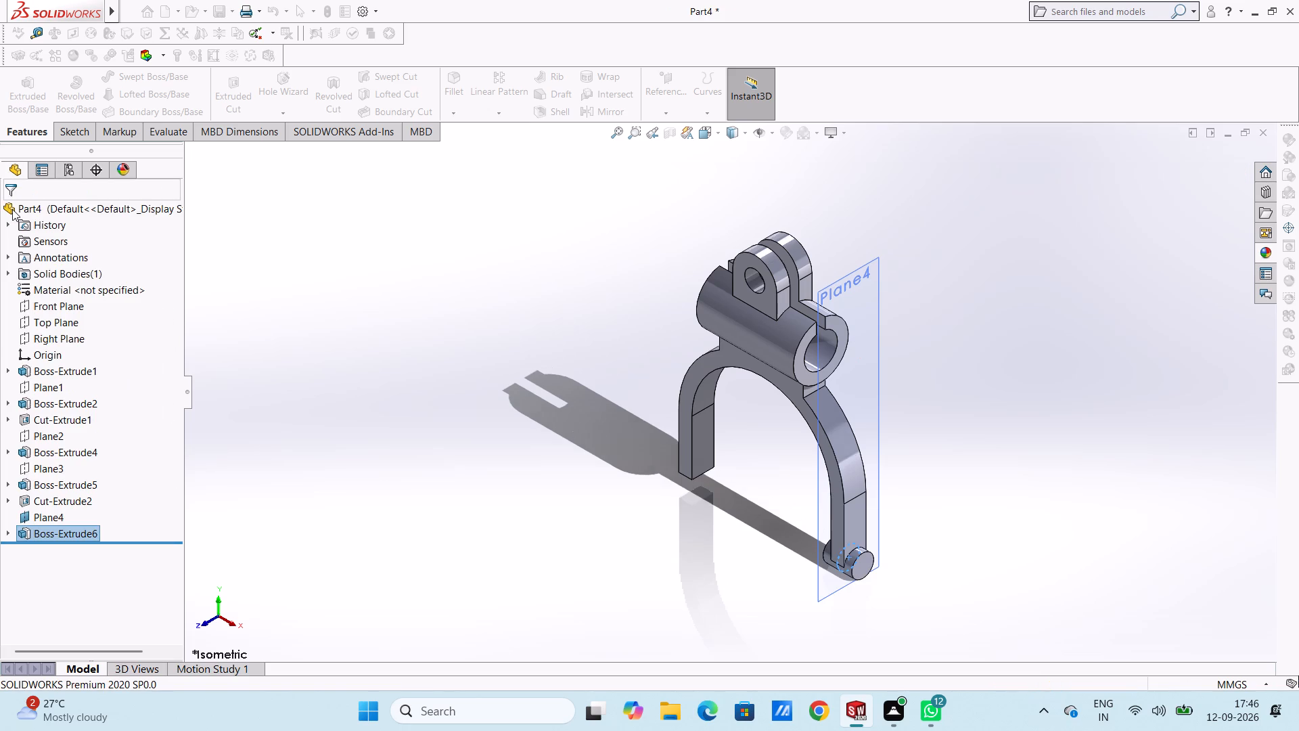
pyautogui.click(367, 334)
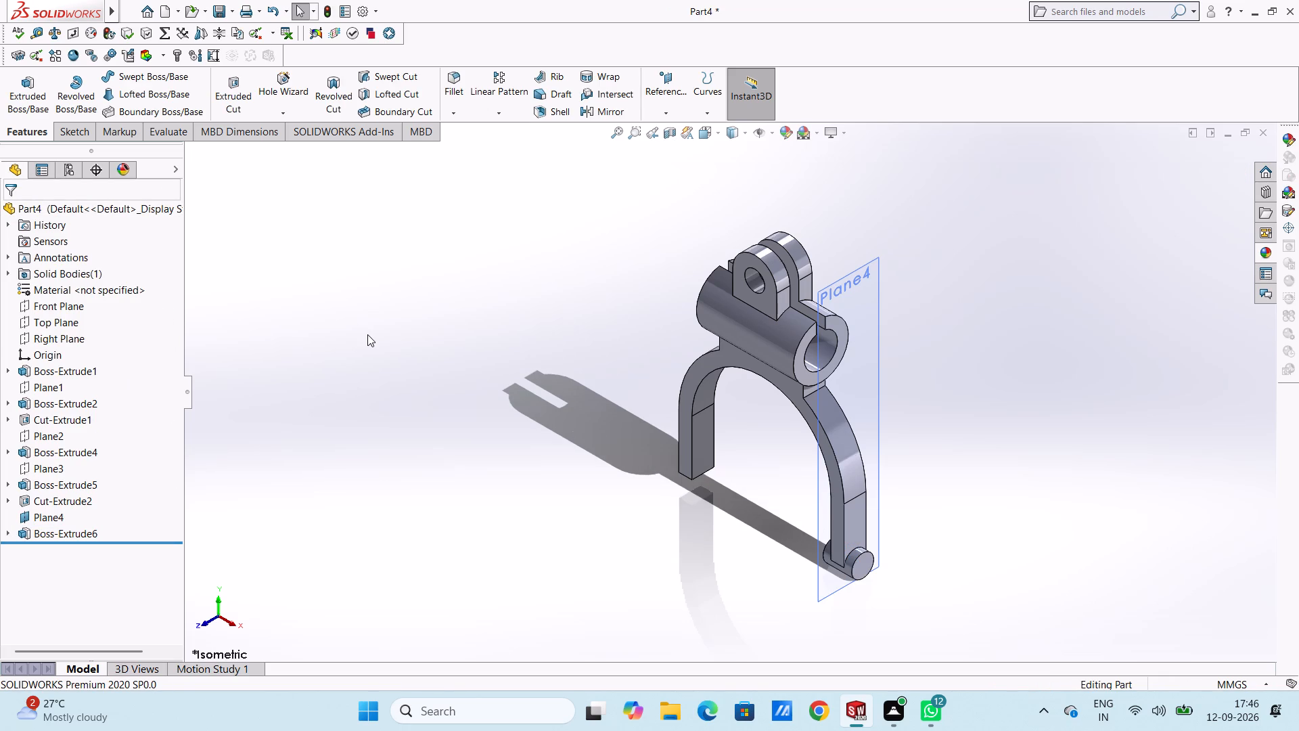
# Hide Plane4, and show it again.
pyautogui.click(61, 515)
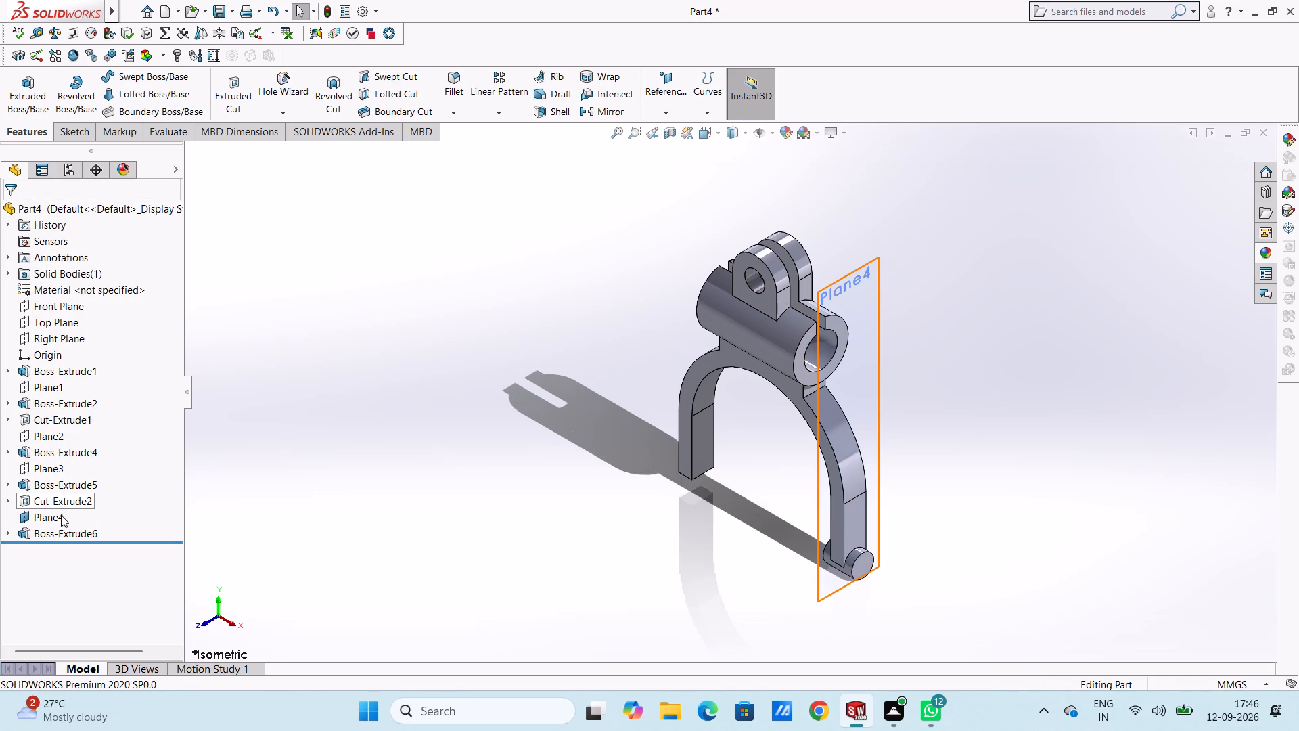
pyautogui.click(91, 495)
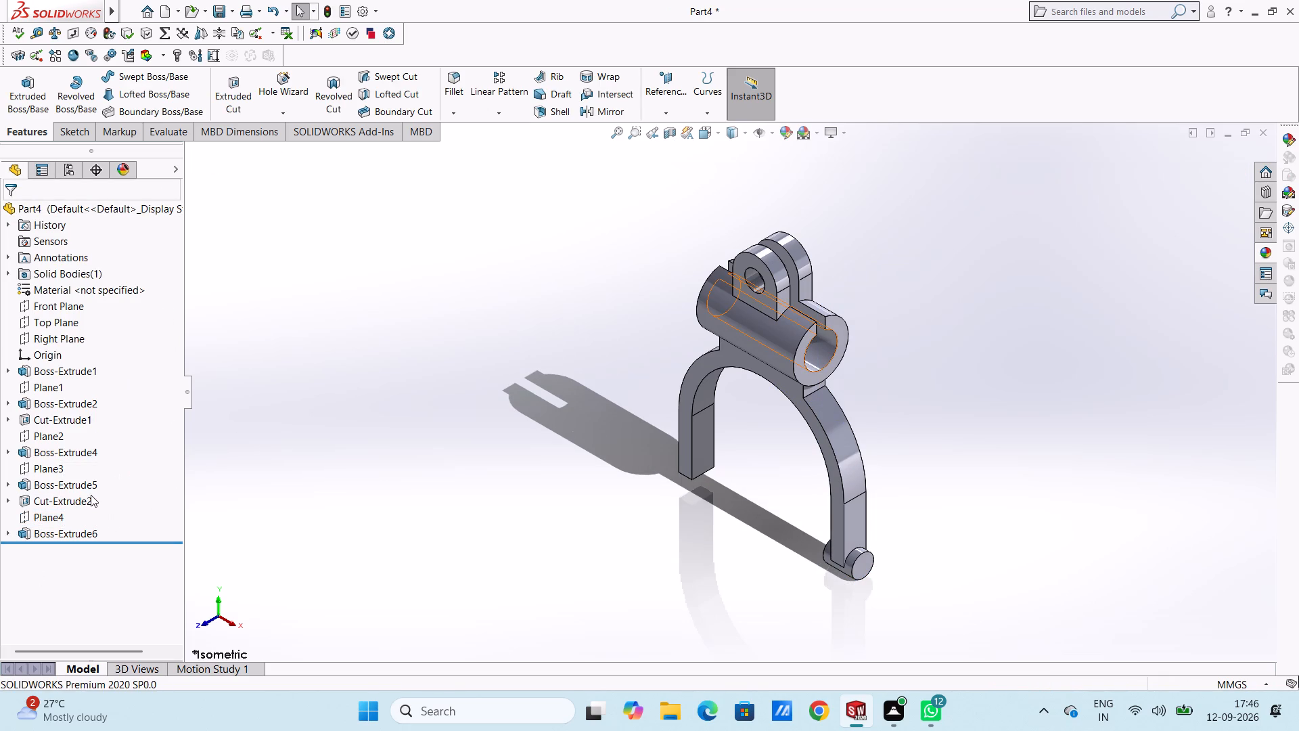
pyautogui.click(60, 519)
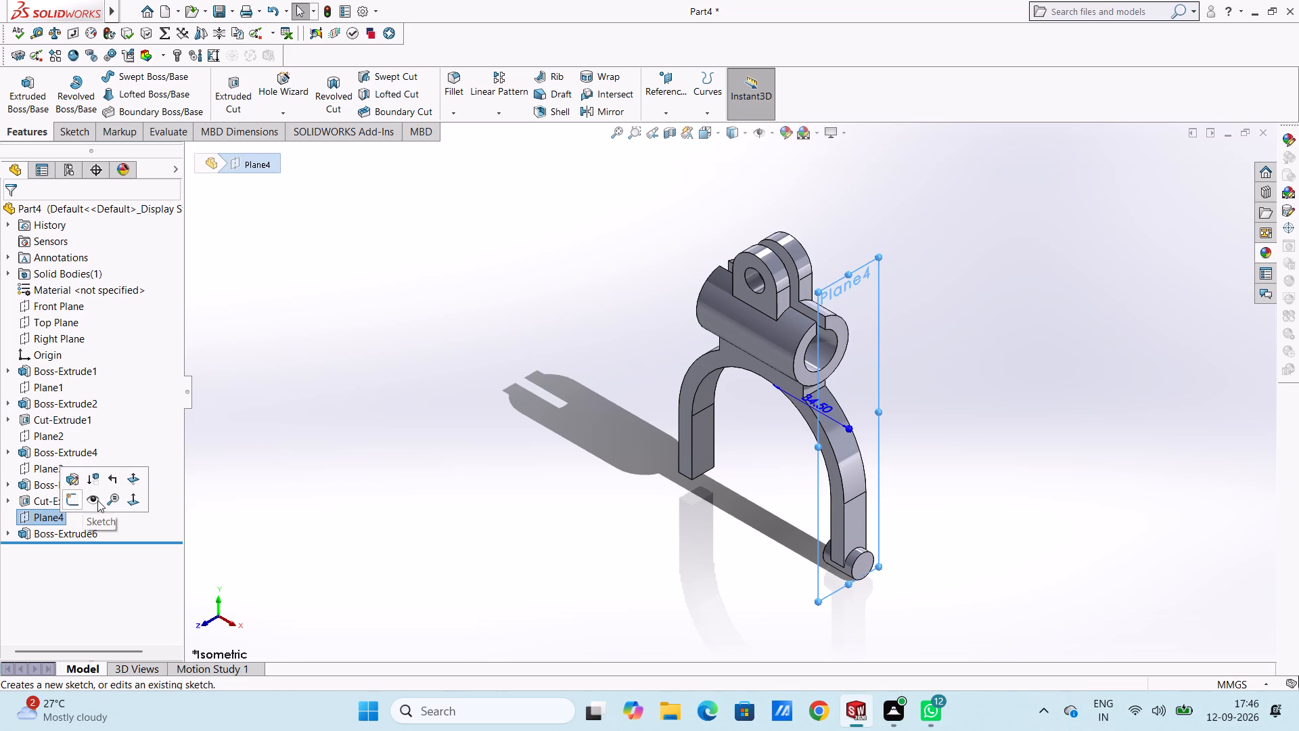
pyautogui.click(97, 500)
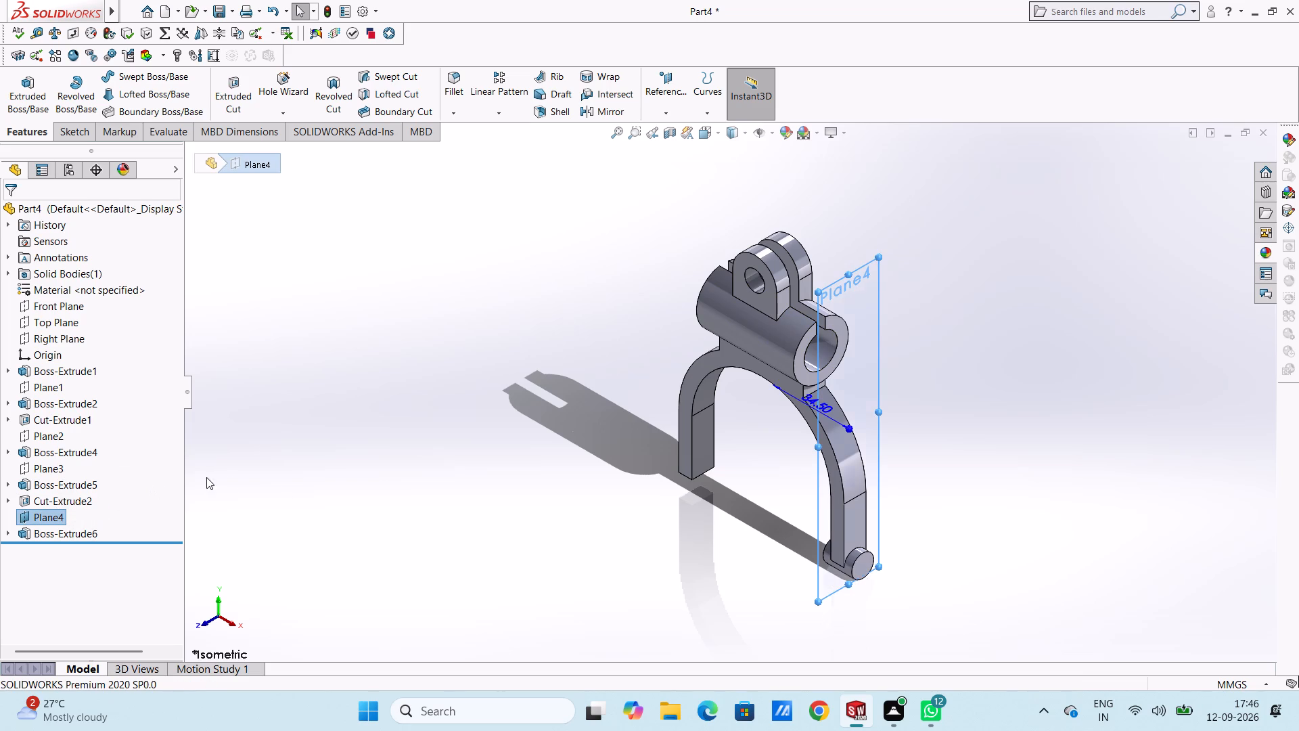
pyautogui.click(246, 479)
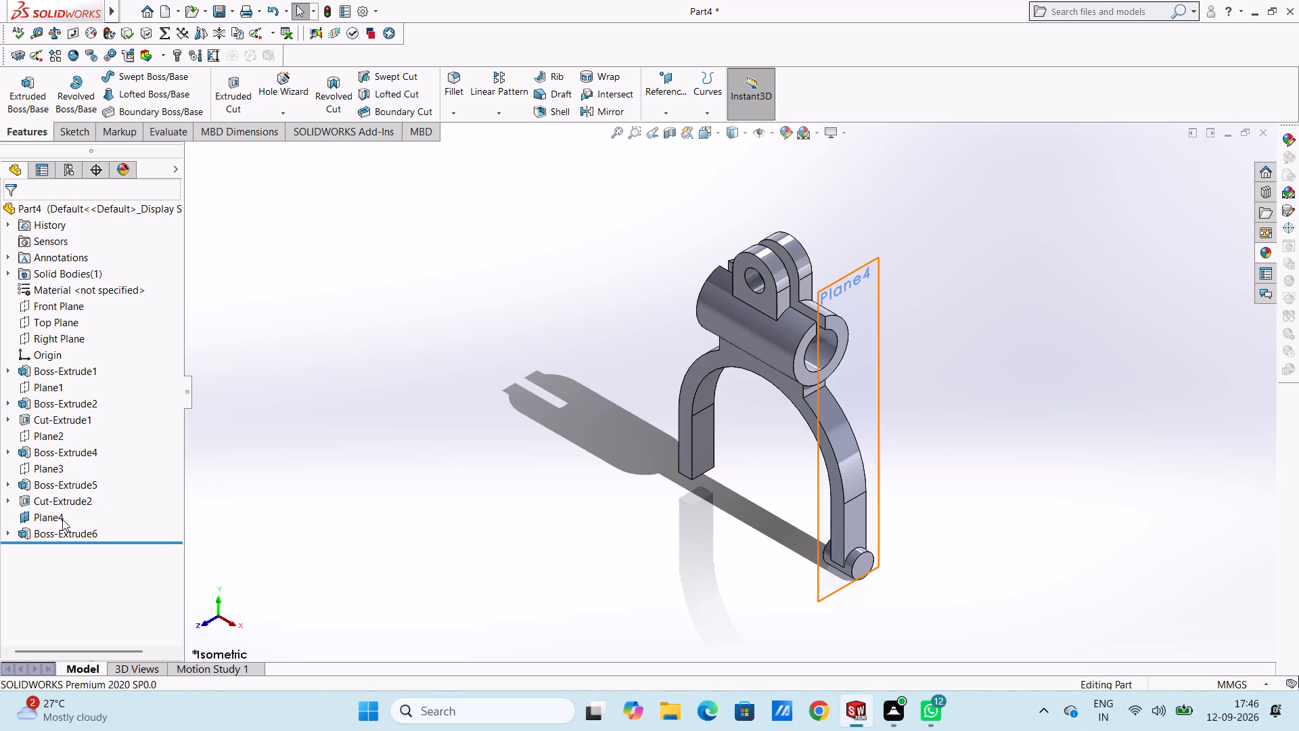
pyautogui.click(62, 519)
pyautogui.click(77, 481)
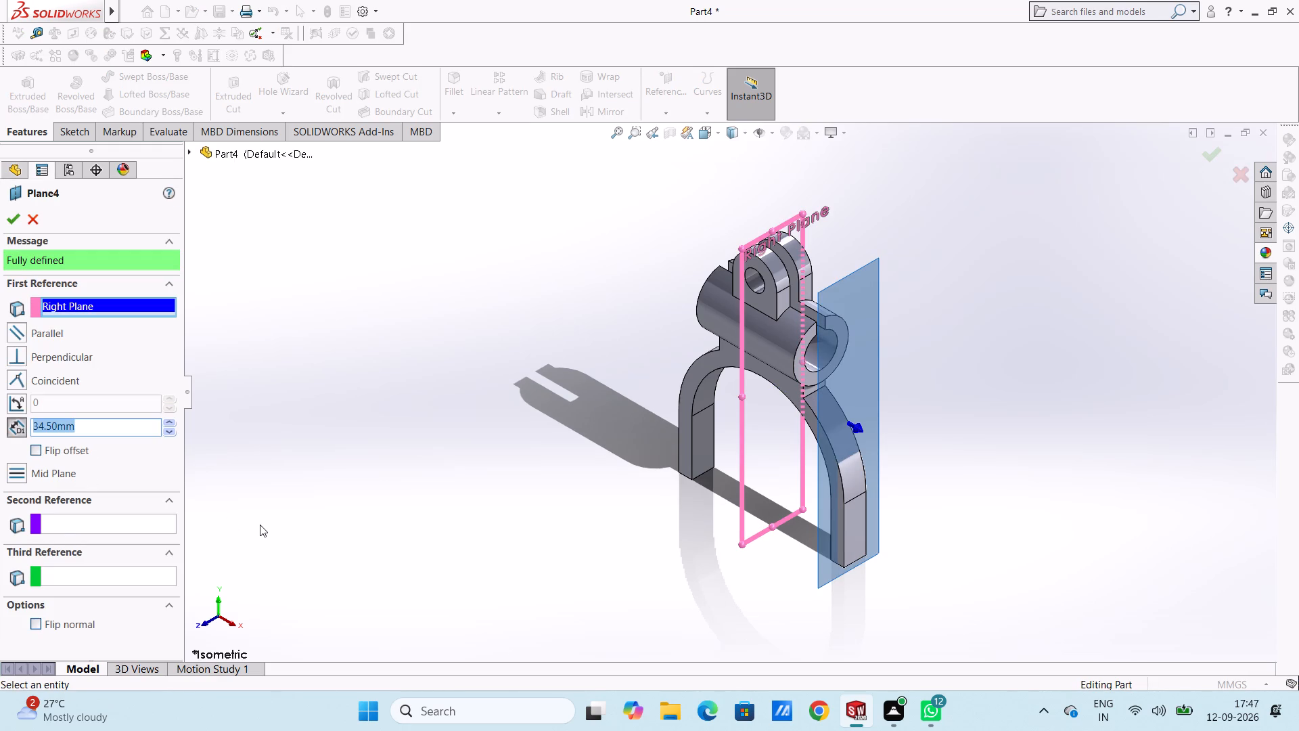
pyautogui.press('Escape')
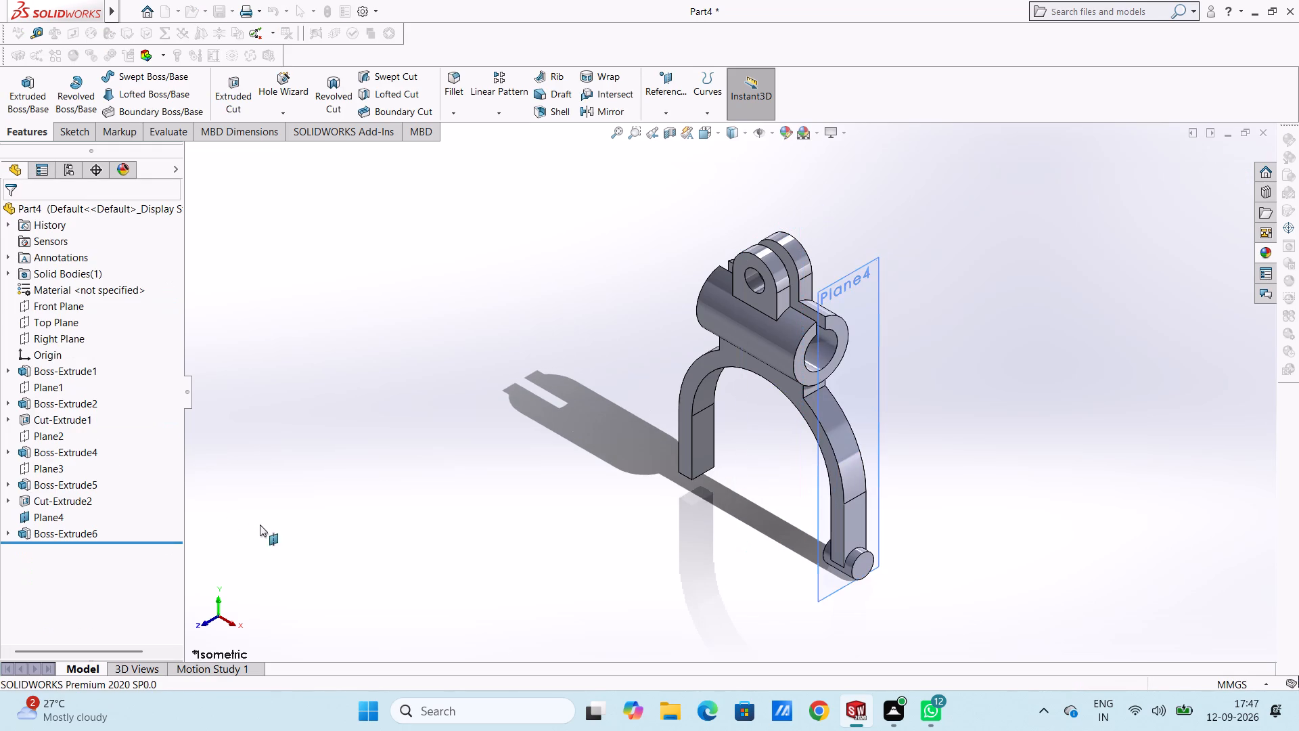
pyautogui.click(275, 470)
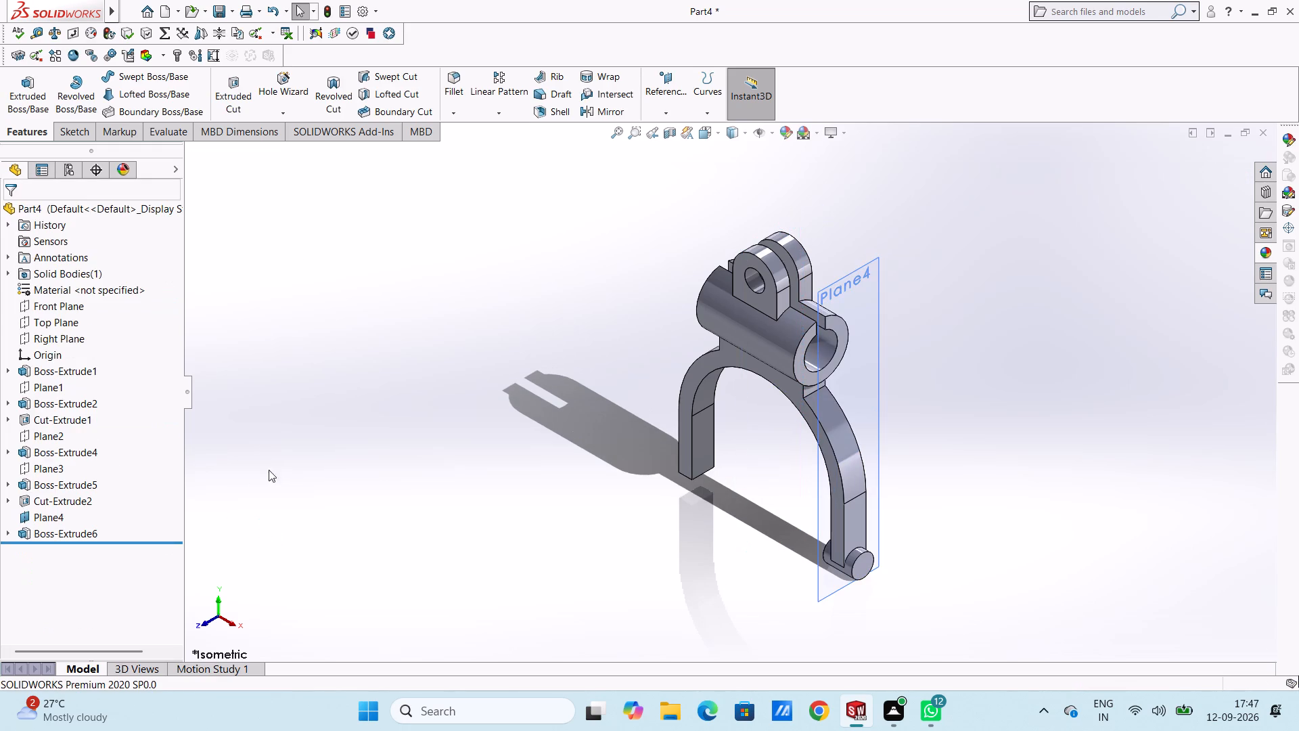
# Hide Plane4 in the model.
pyautogui.click(59, 517)
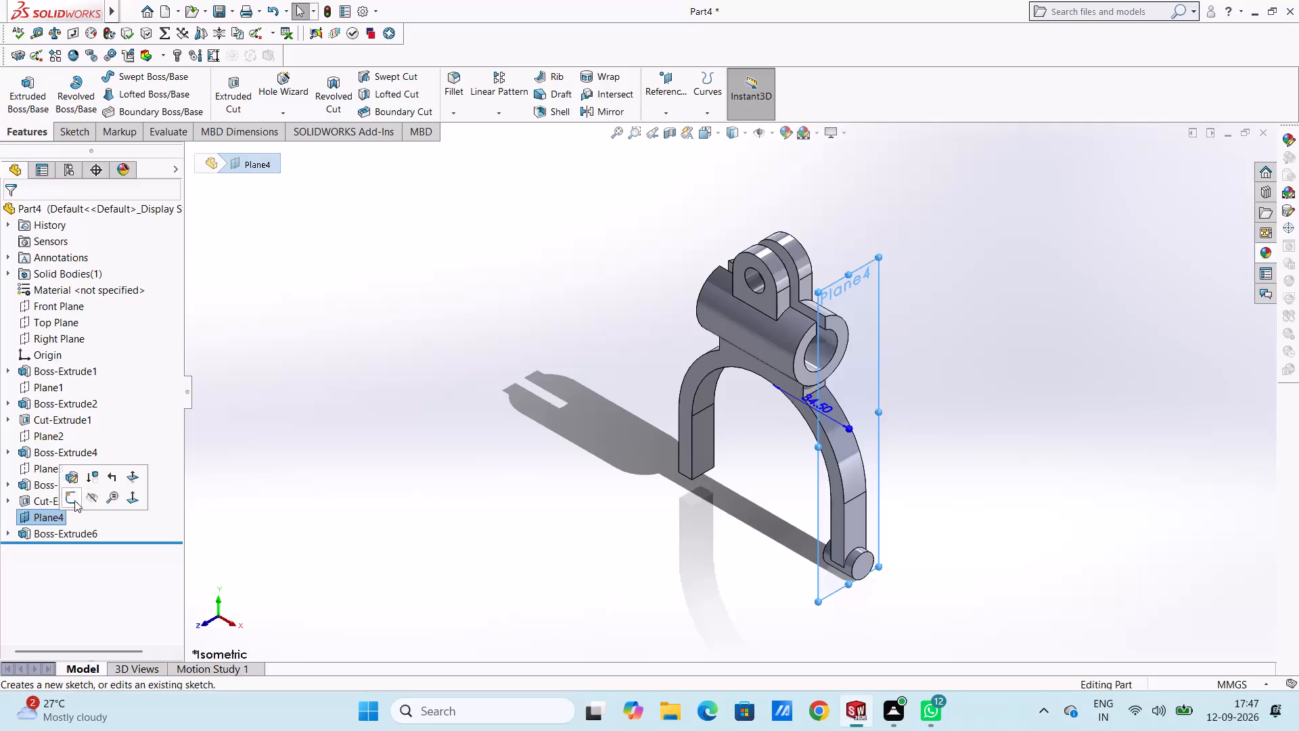
pyautogui.click(90, 496)
pyautogui.click(320, 474)
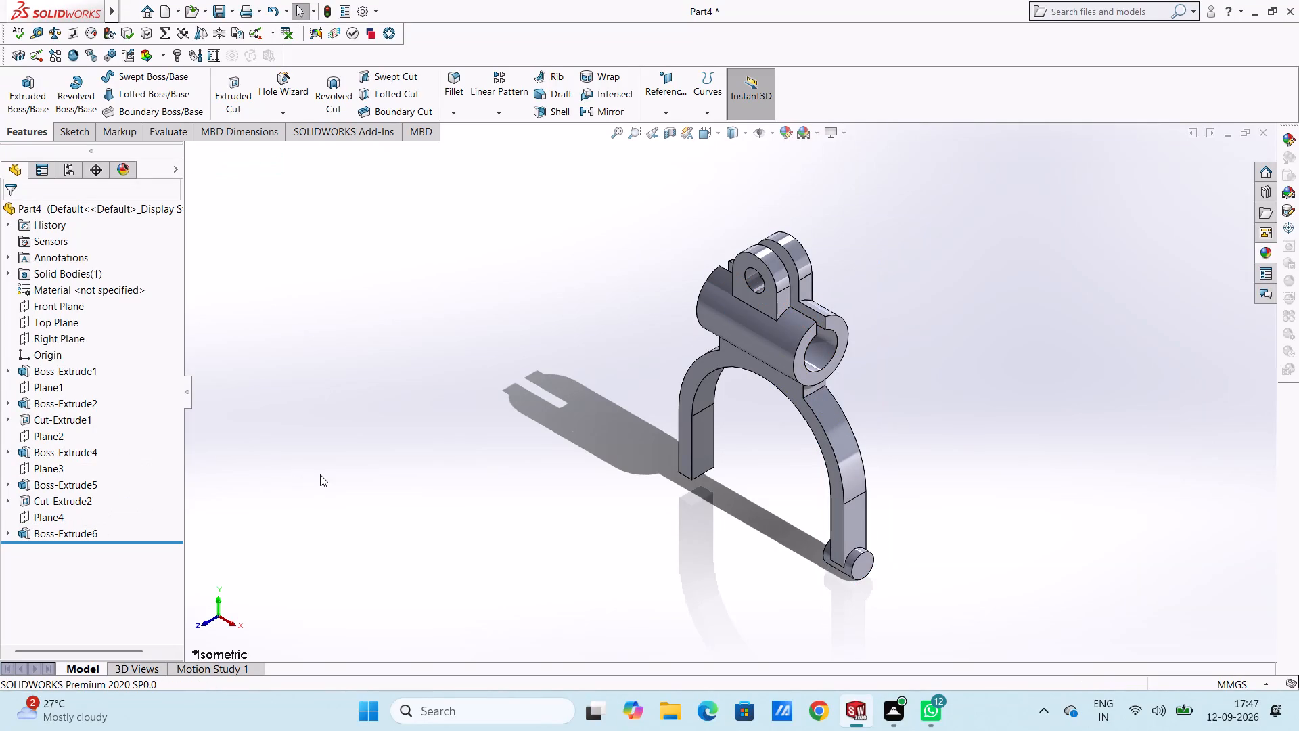
# Create a reference plane offset 34.5 mm from the Right Plane, flipped toward the leg that has no boss yet.
pyautogui.hotkey('ctrl', '1')
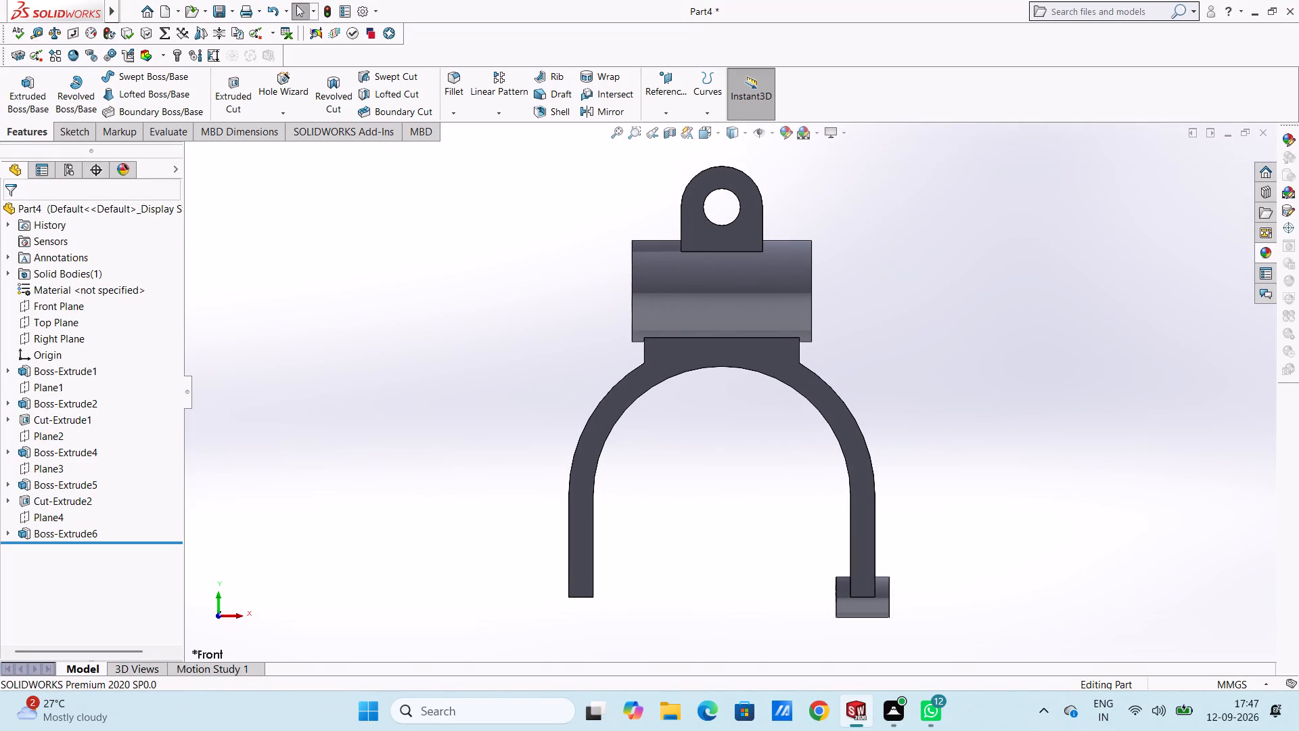
pyautogui.click(665, 79)
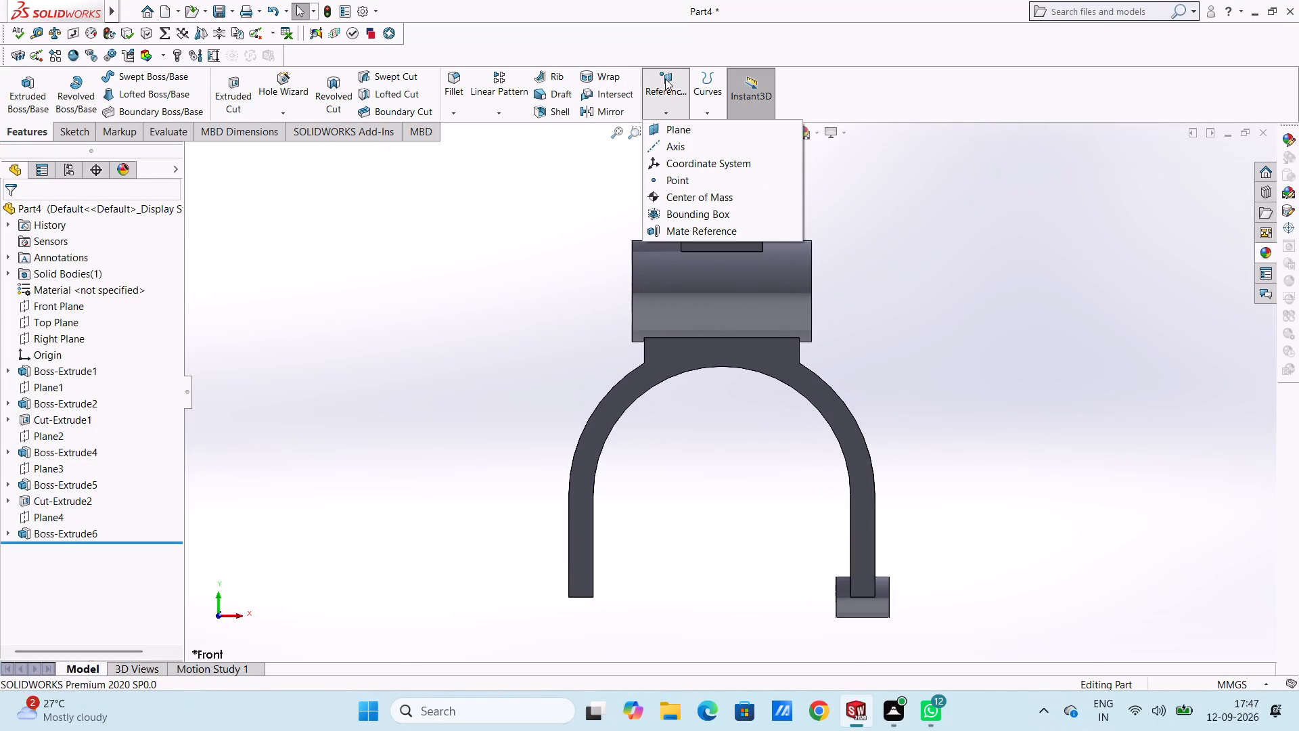
pyautogui.click(671, 125)
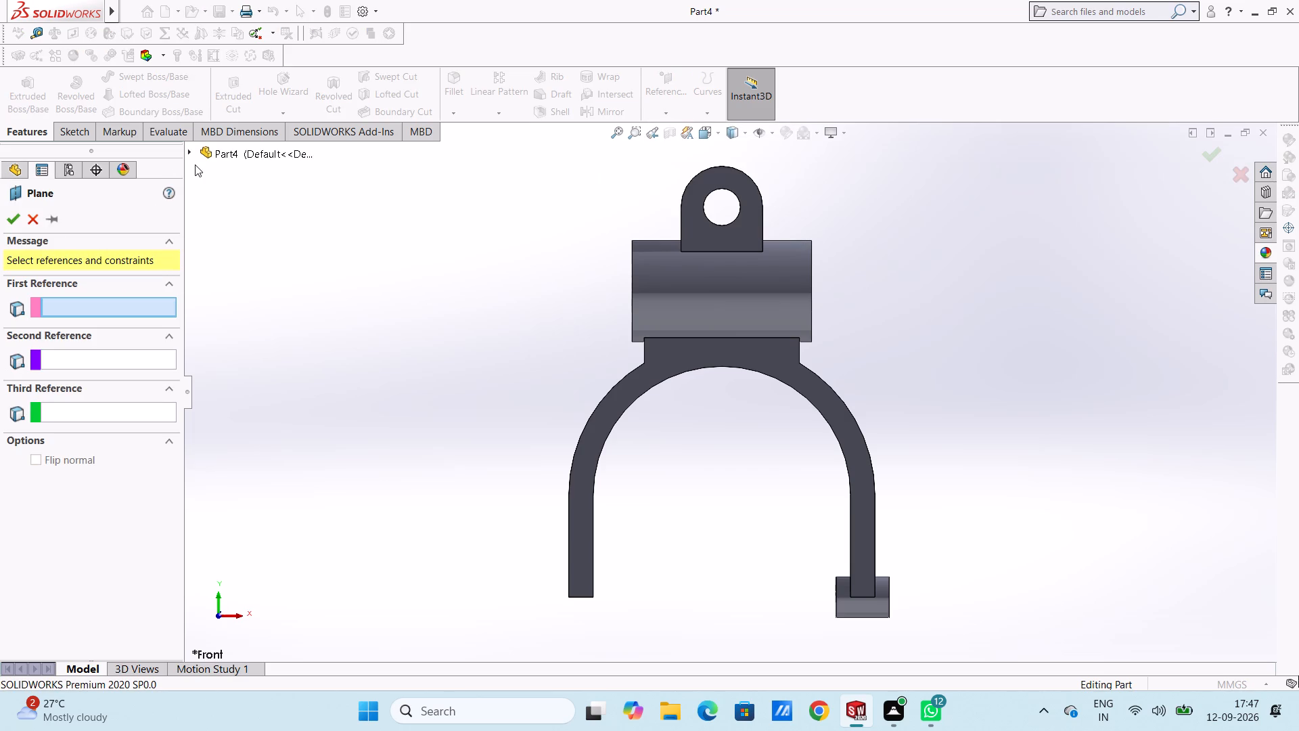
pyautogui.click(190, 154)
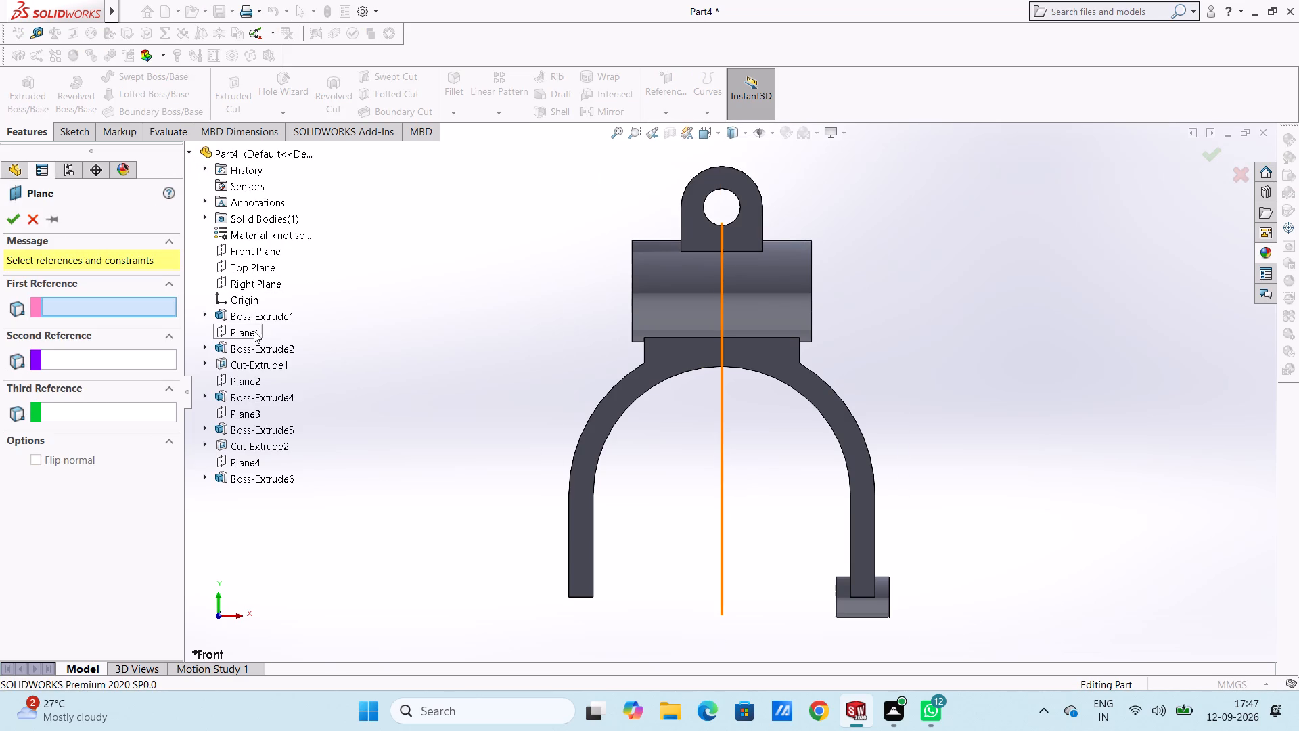
pyautogui.click(275, 283)
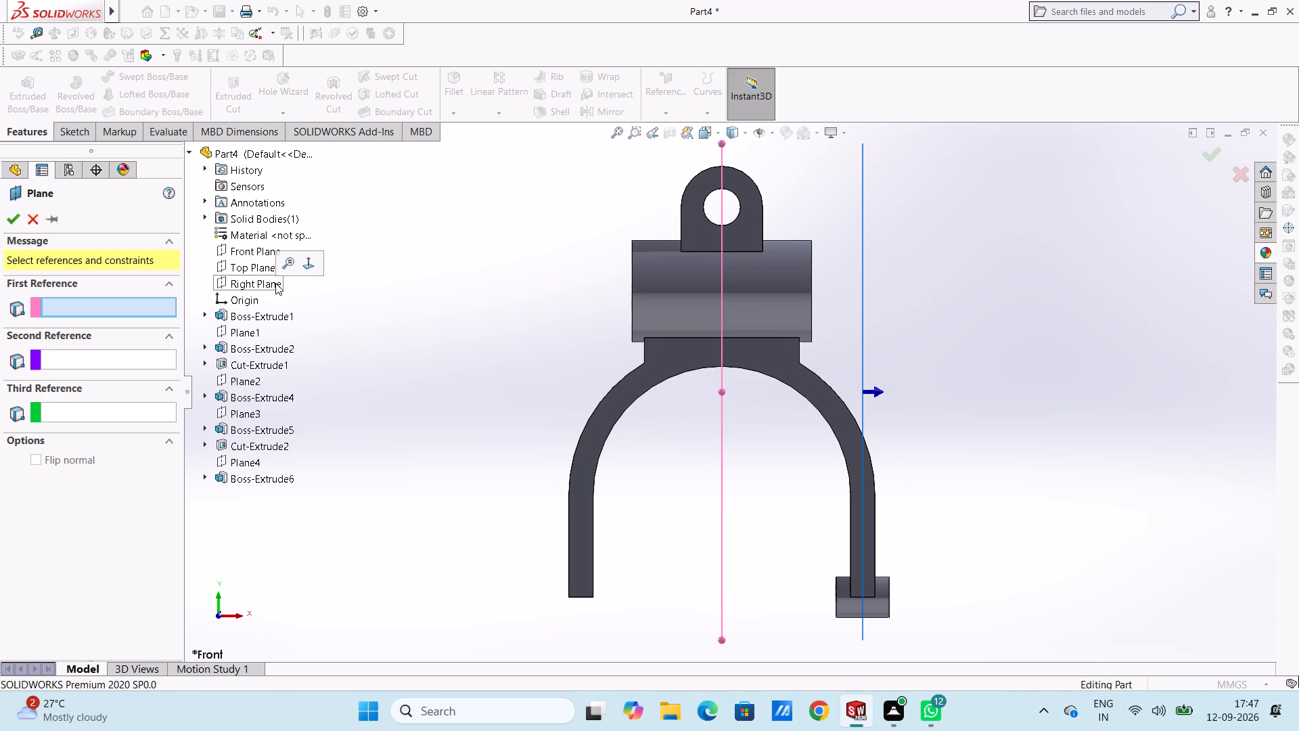
pyautogui.click(36, 451)
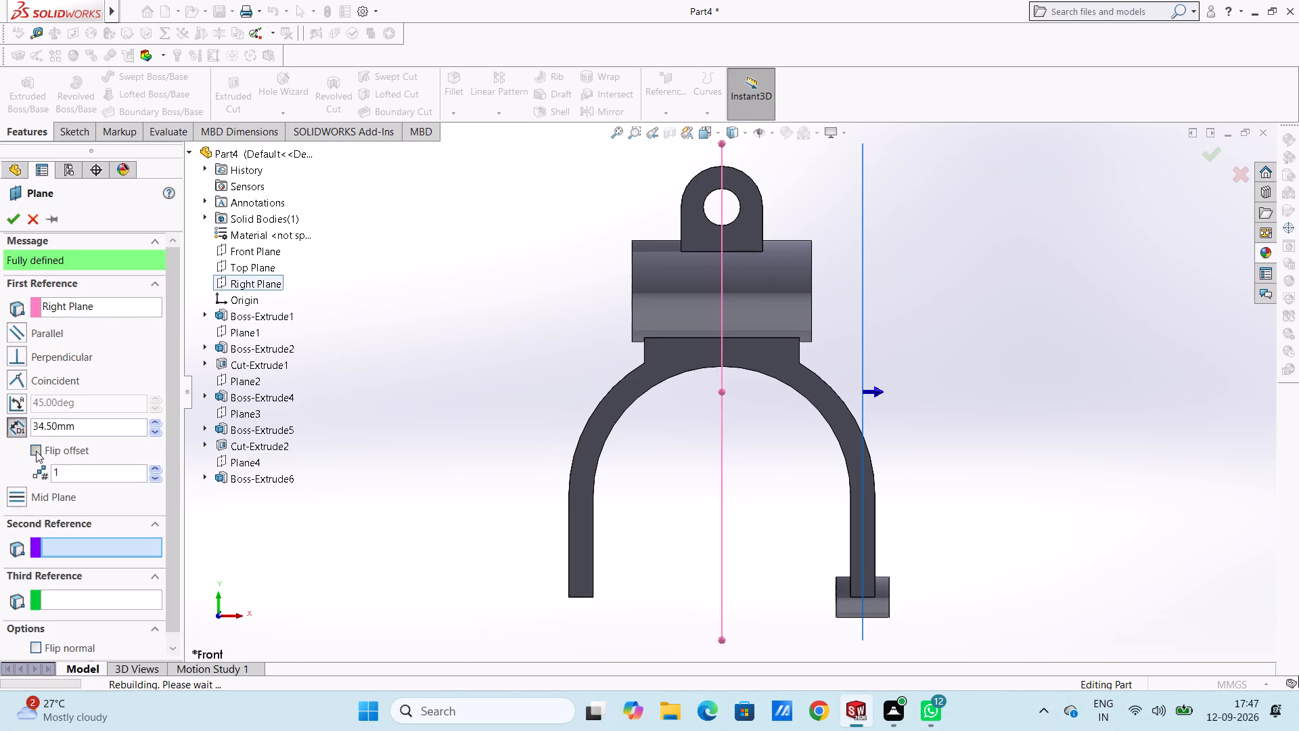
pyautogui.click(13, 225)
pyautogui.click(308, 345)
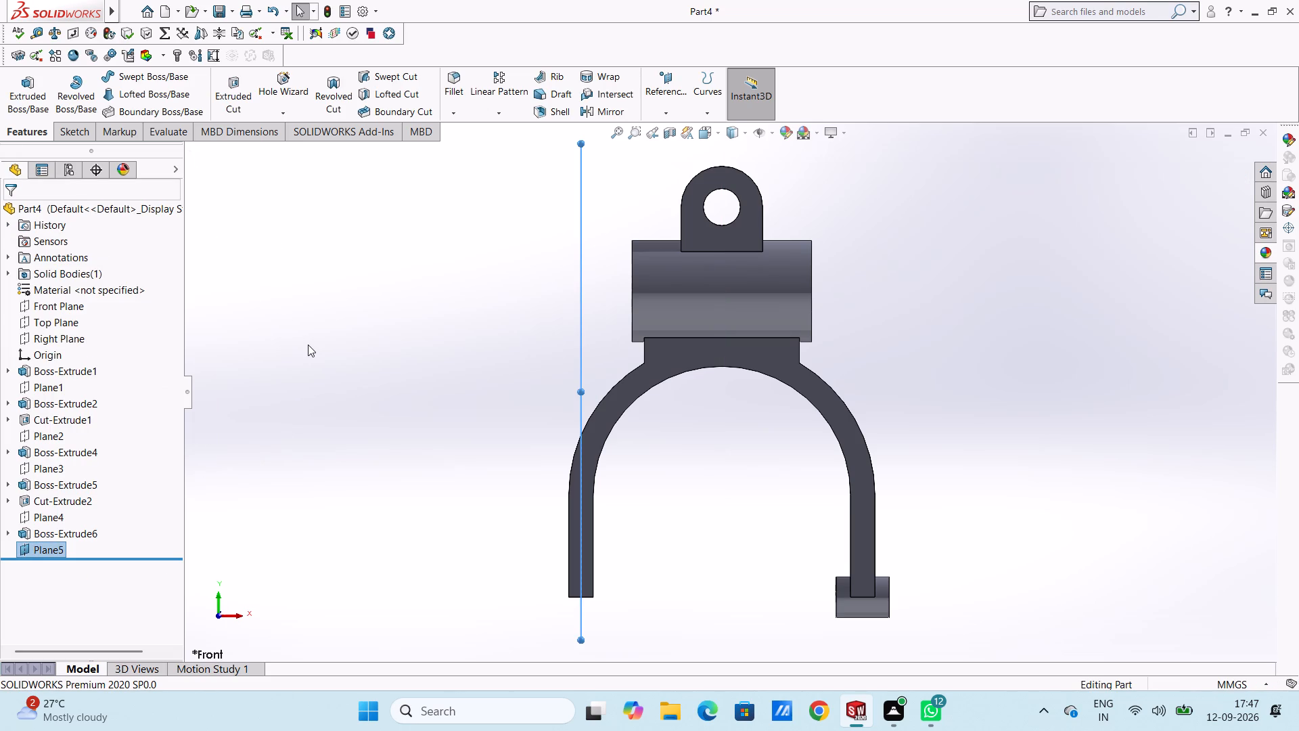
# On Plane5, sketch a circle of about 5 mm radius centred on the midpoint of the leg's bottom edge.
pyautogui.press('3')
pyautogui.hotkey('ctrl', '3')
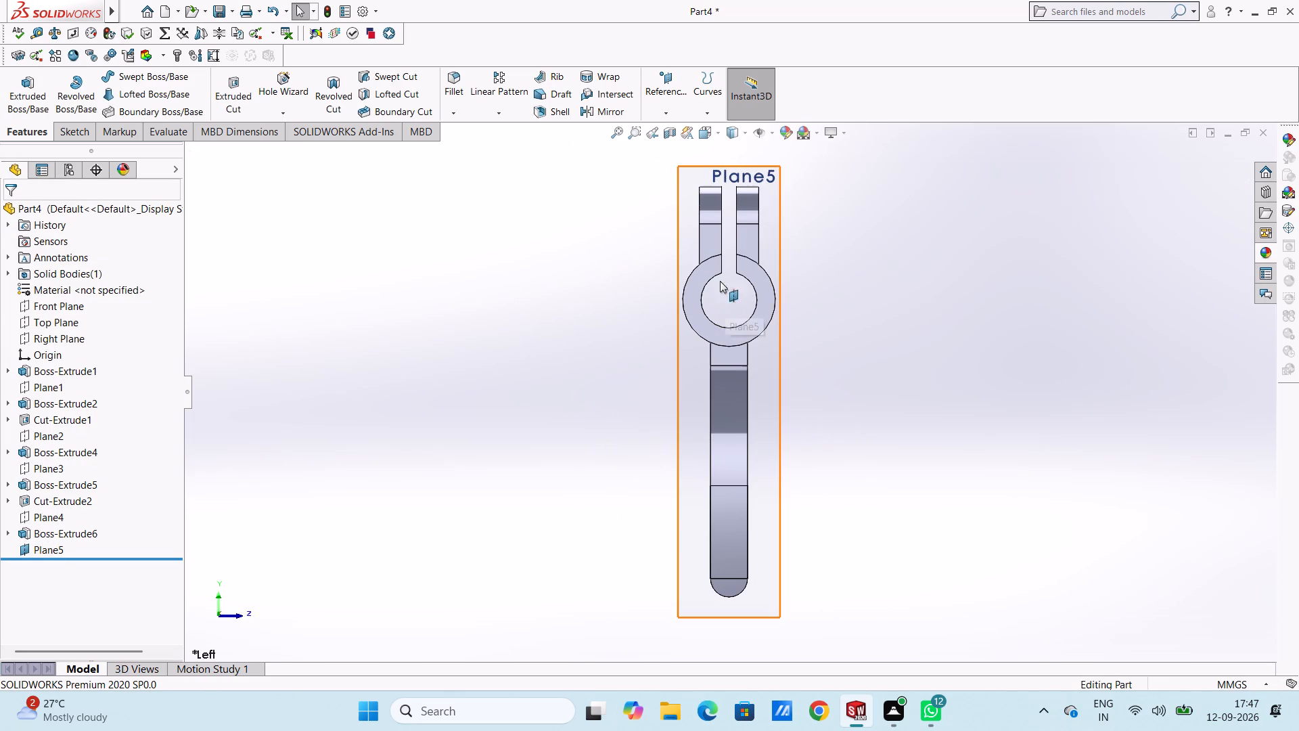
pyautogui.click(683, 234)
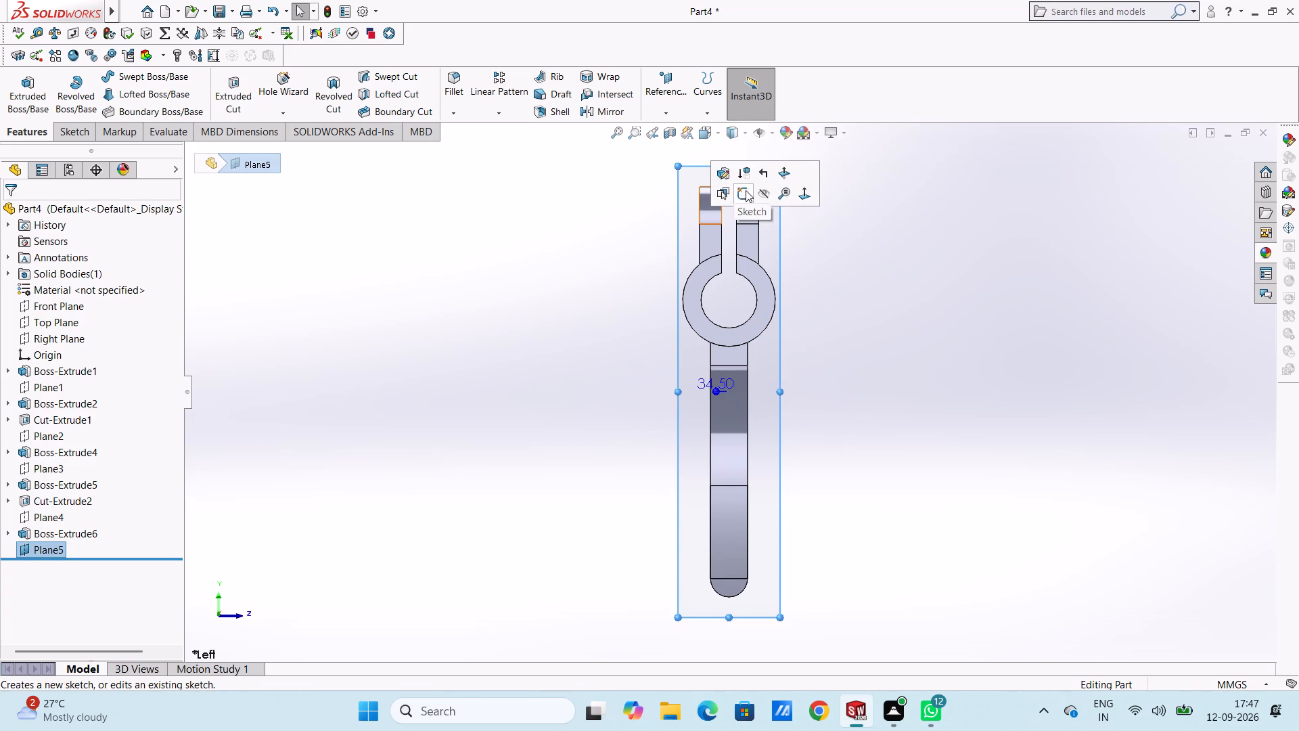
pyautogui.click(746, 192)
pyautogui.click(455, 361)
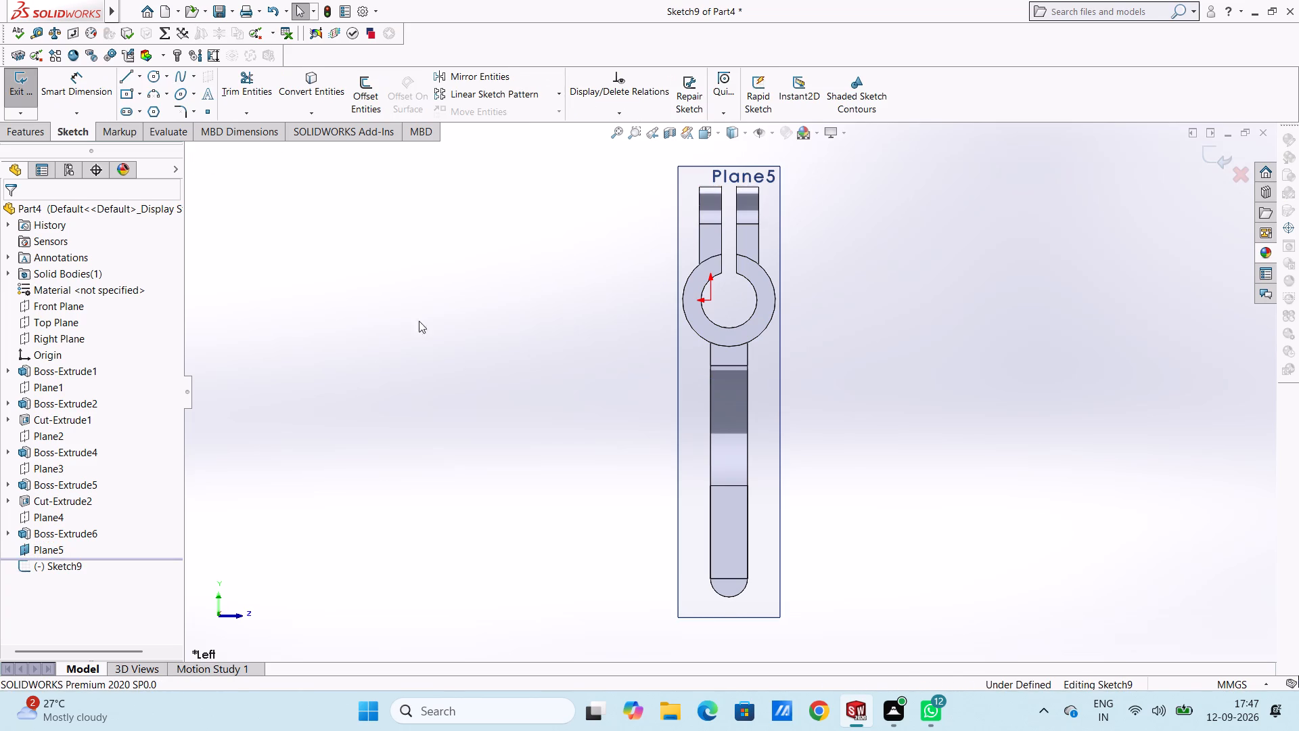
pyautogui.click(153, 79)
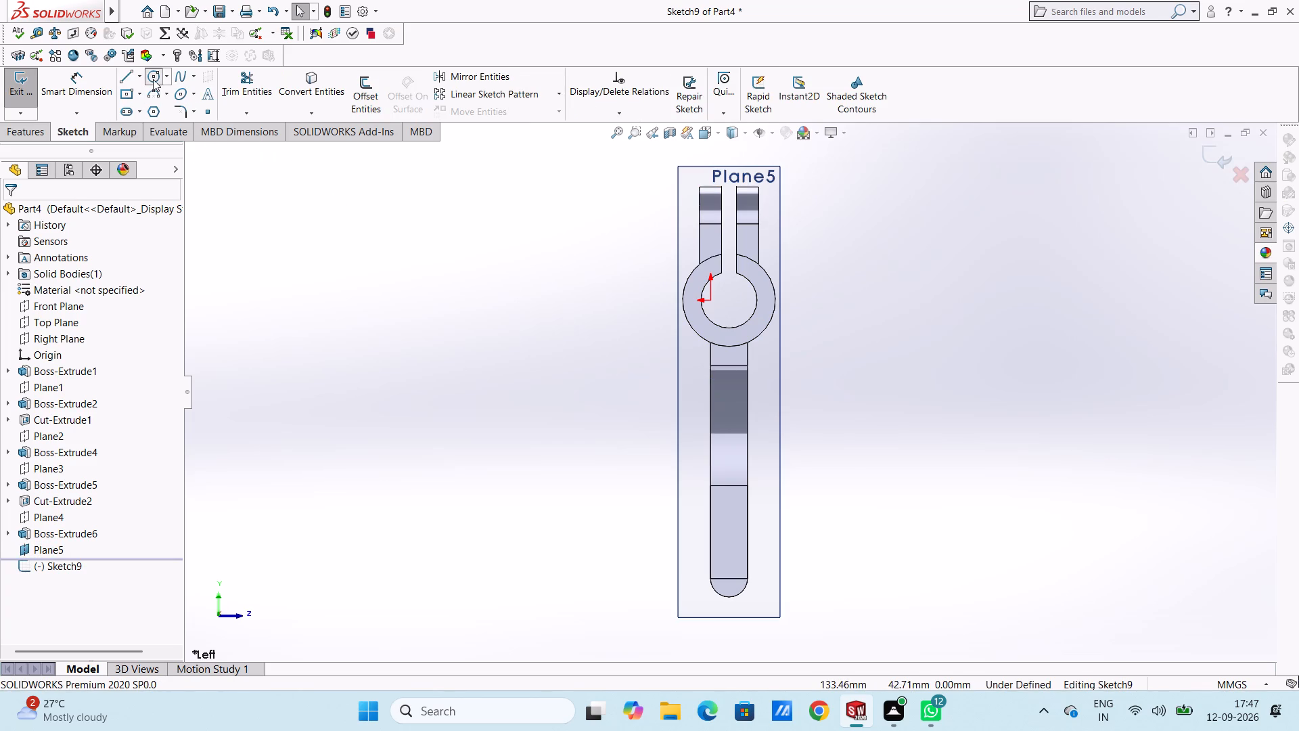
pyautogui.click(731, 577)
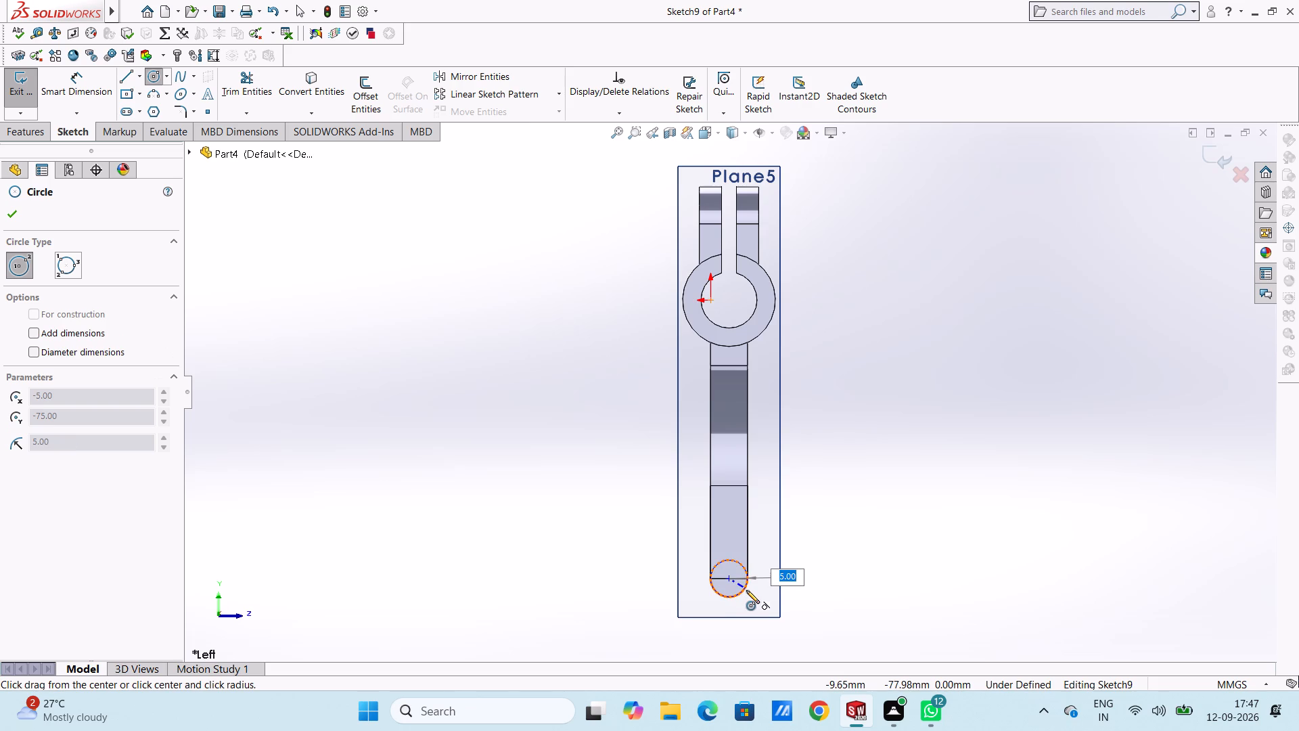
pyautogui.click(746, 590)
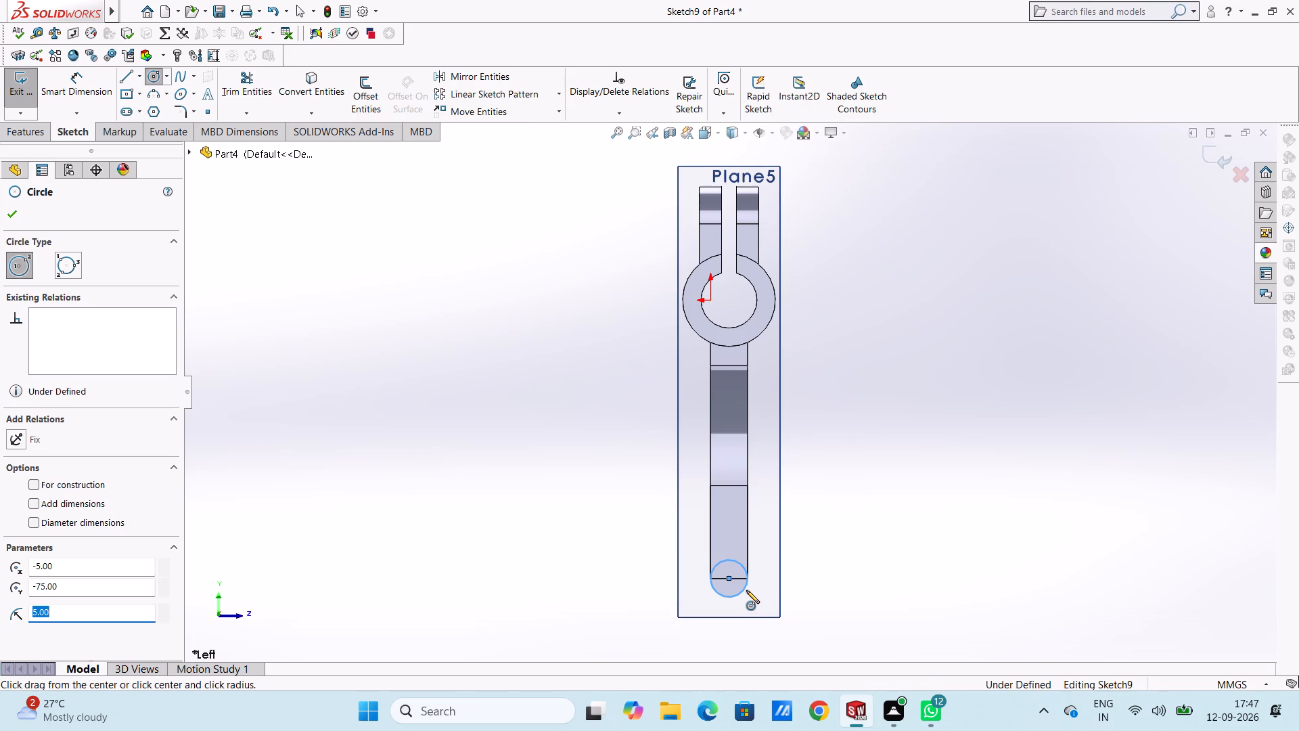
pyautogui.press('Escape')
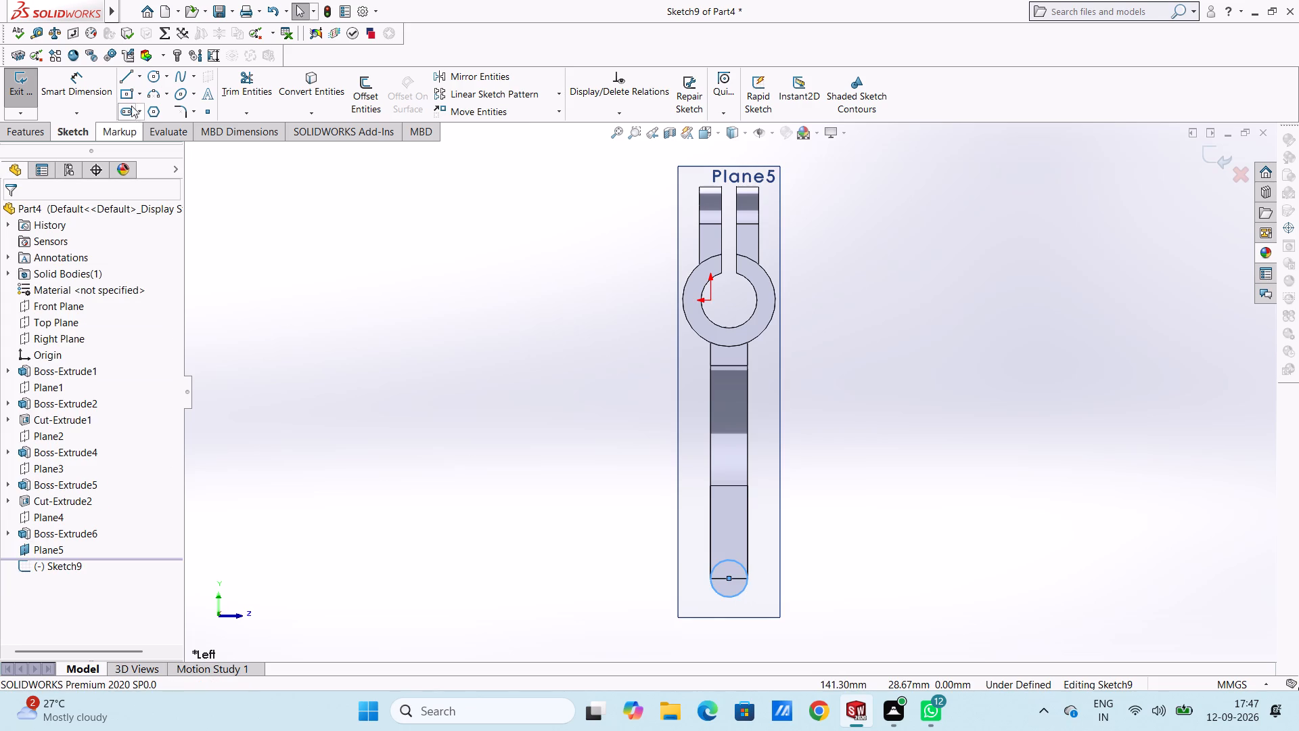
# Dimension the new leg-end circle with a 10 mm diameter.
pyautogui.click(99, 94)
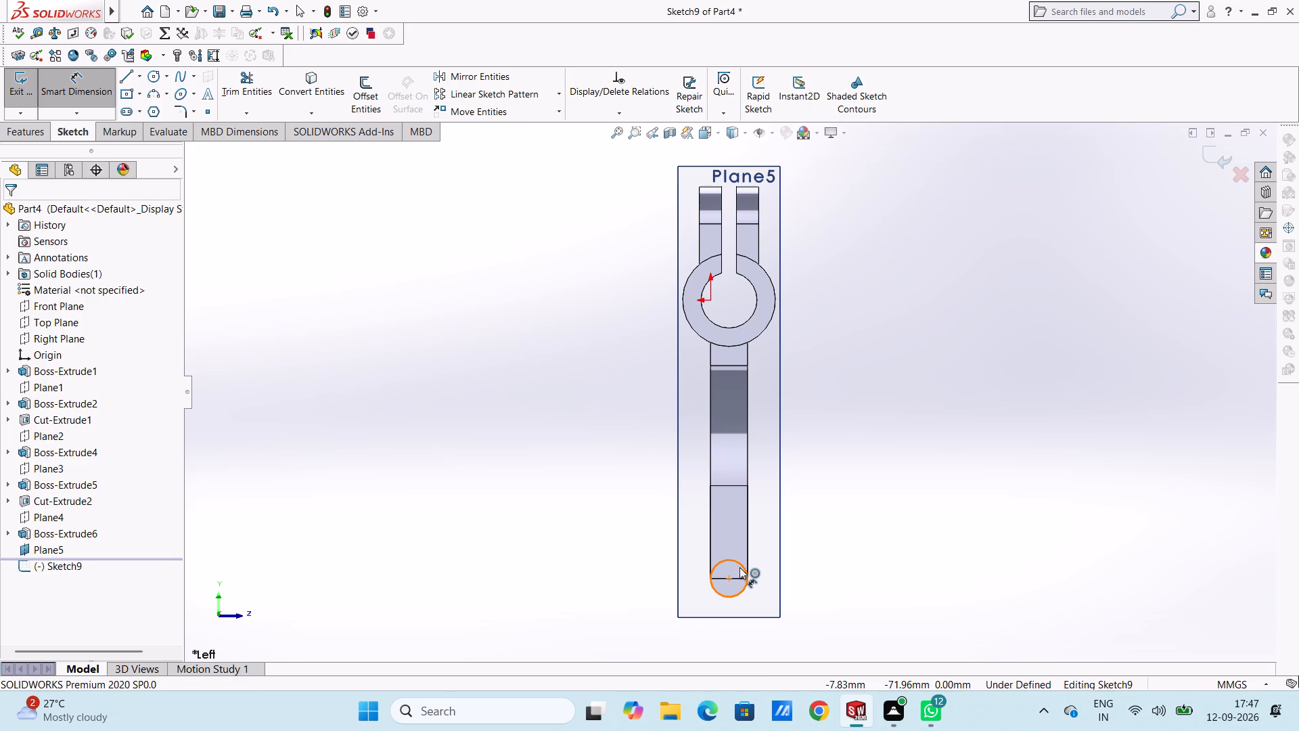
pyautogui.click(739, 567)
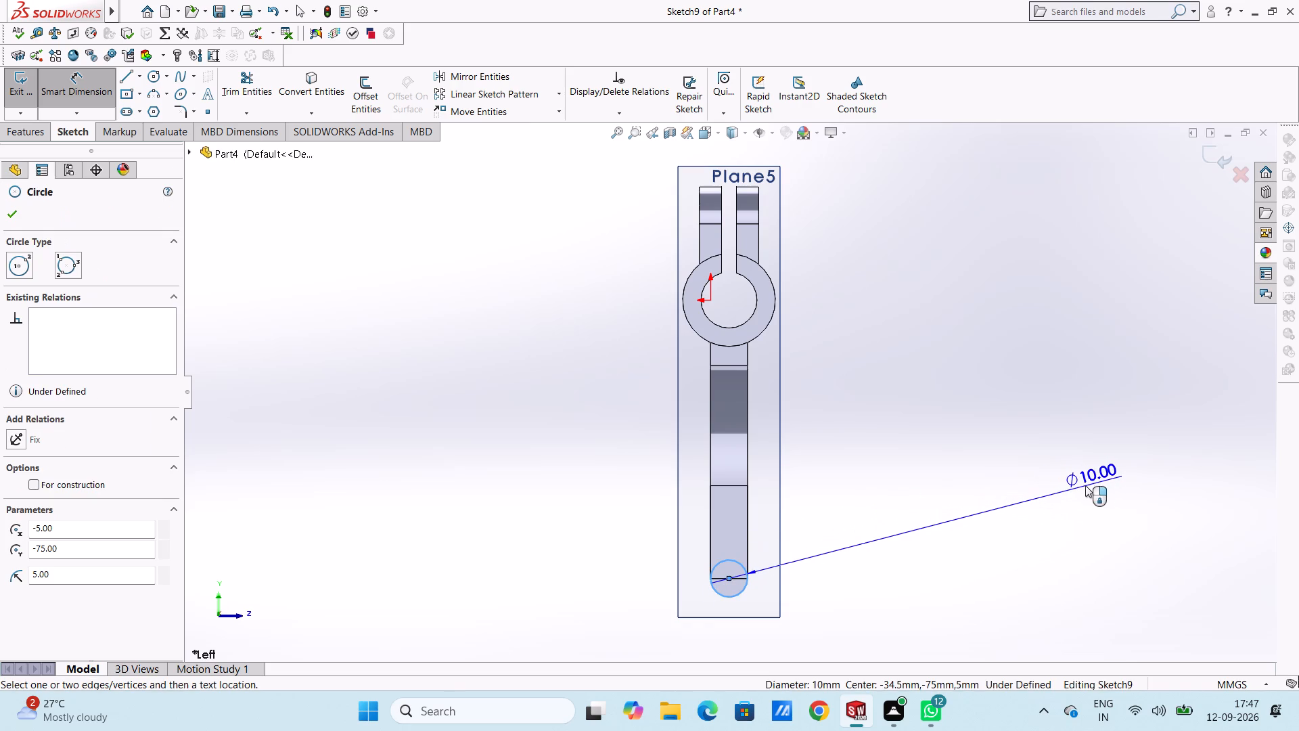
pyautogui.click(1047, 493)
pyautogui.press('Return')
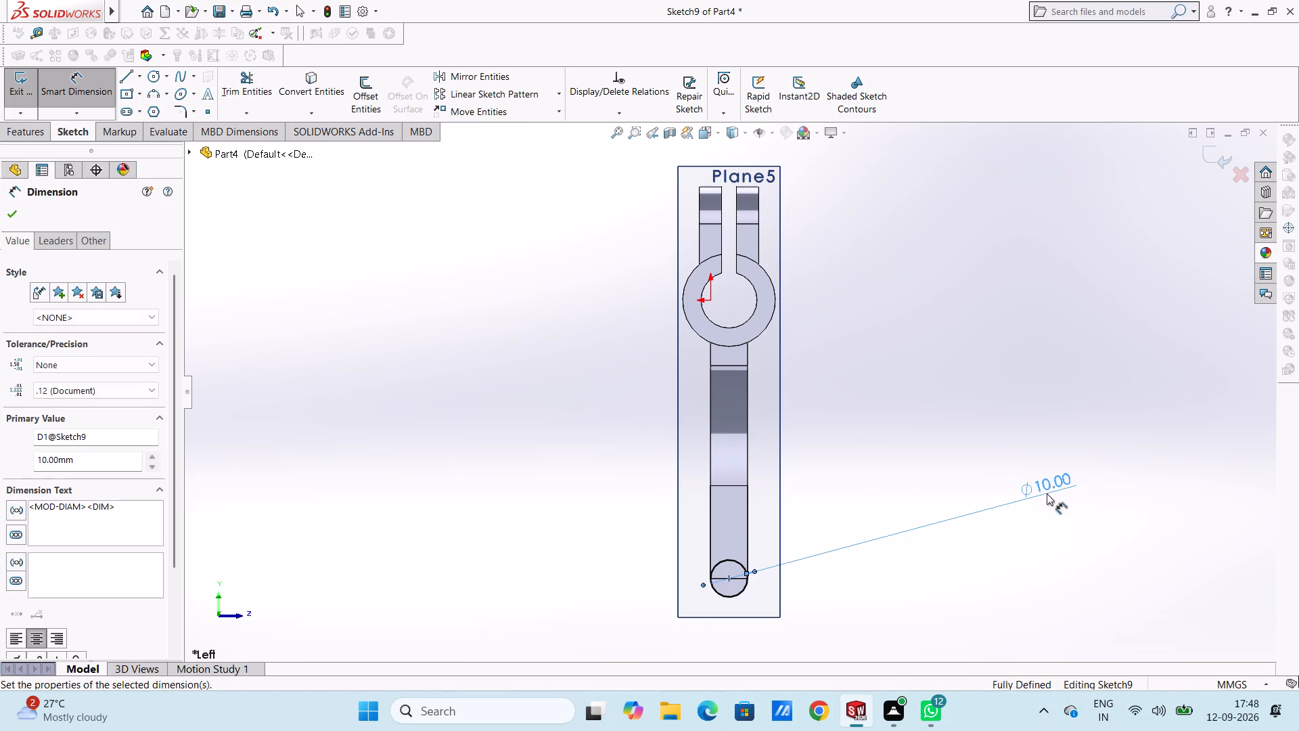
pyautogui.click(1068, 542)
pyautogui.press('Escape')
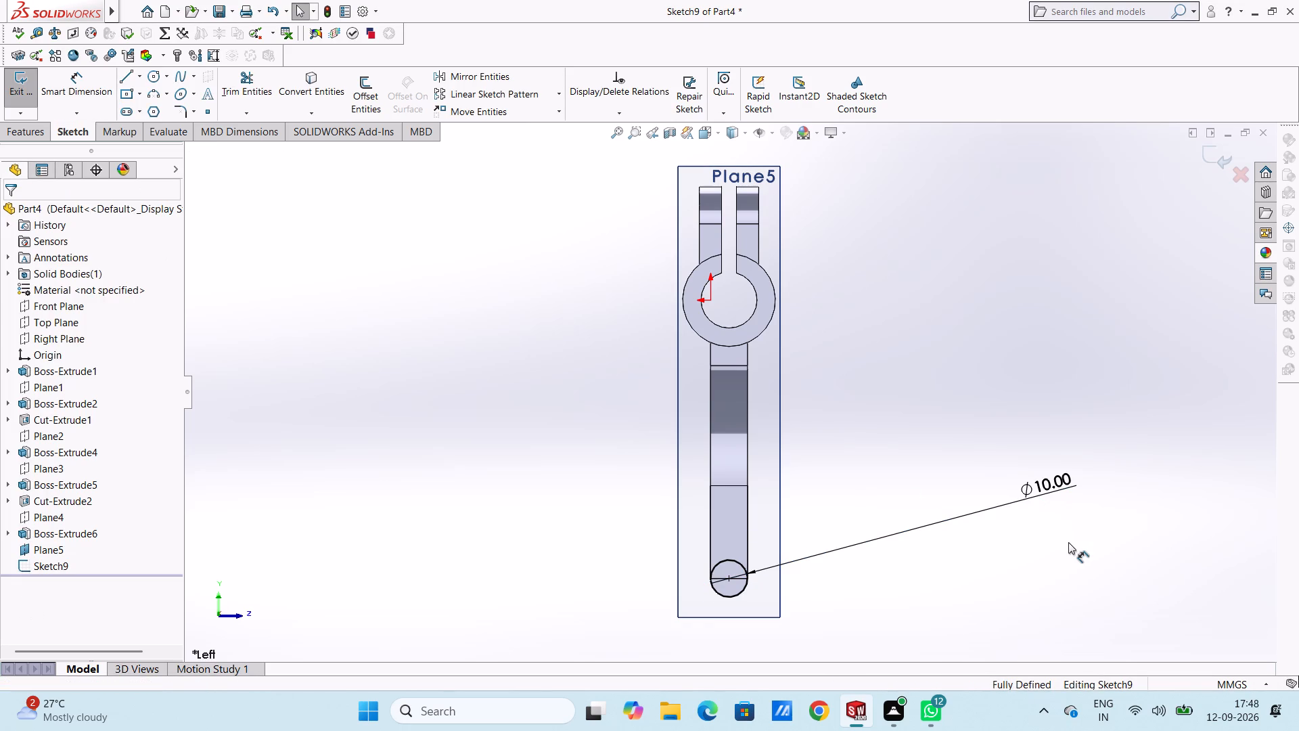
# Extrude the circle 13 mm as a boss with the Mid Plane end condition, merged with the fork.
pyautogui.hotkey('ctrl', '7')
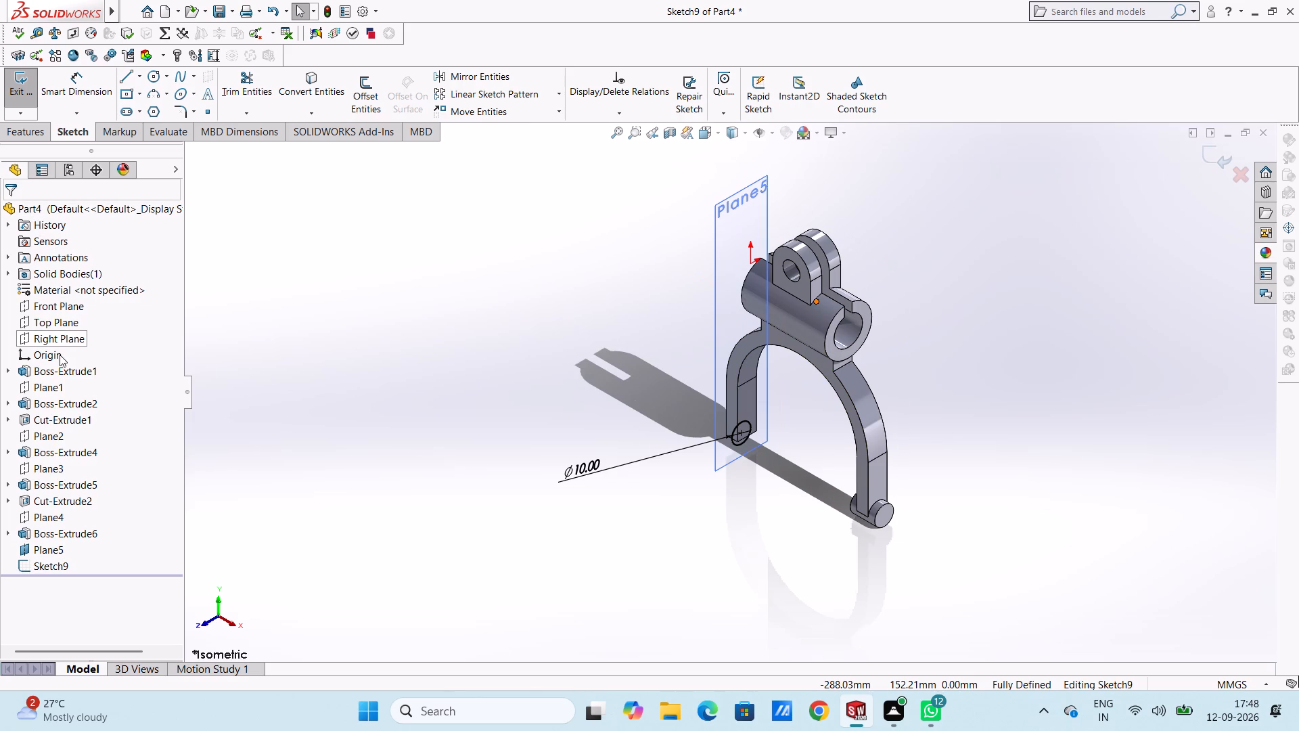
pyautogui.click(32, 129)
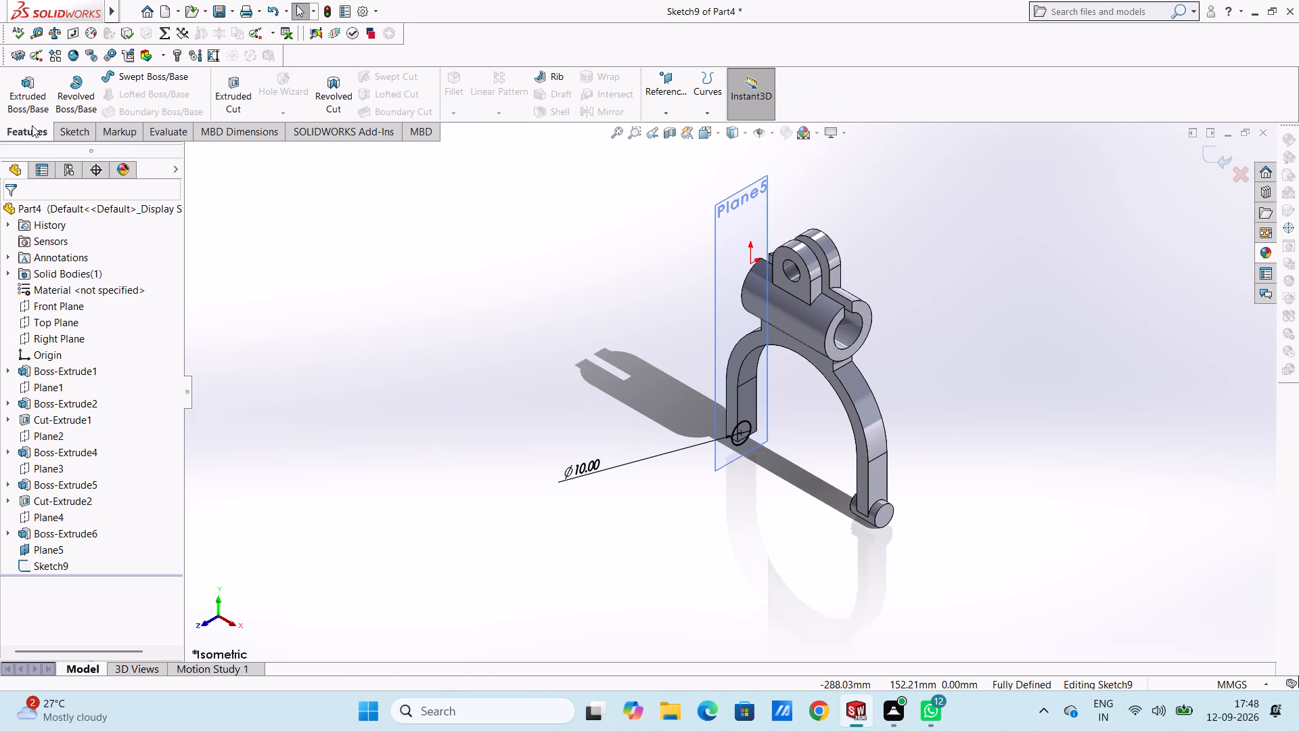
pyautogui.click(30, 104)
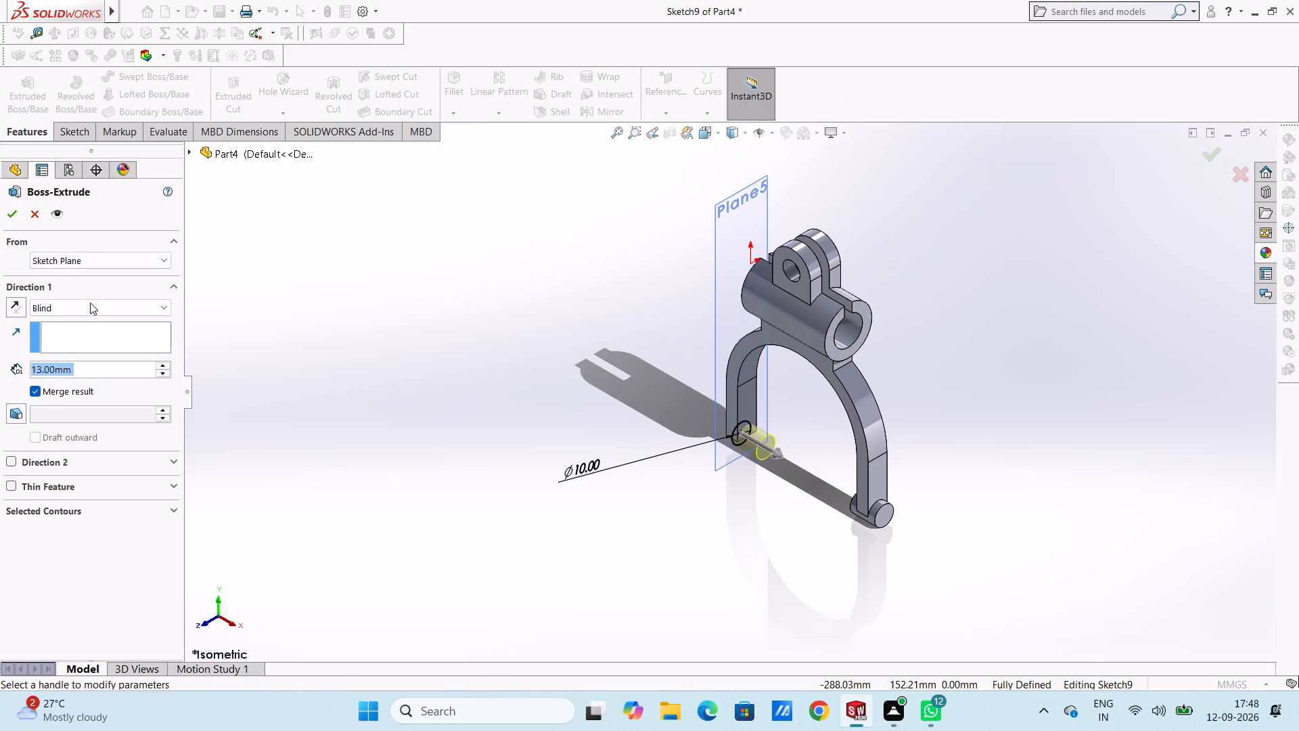
pyautogui.click(158, 305)
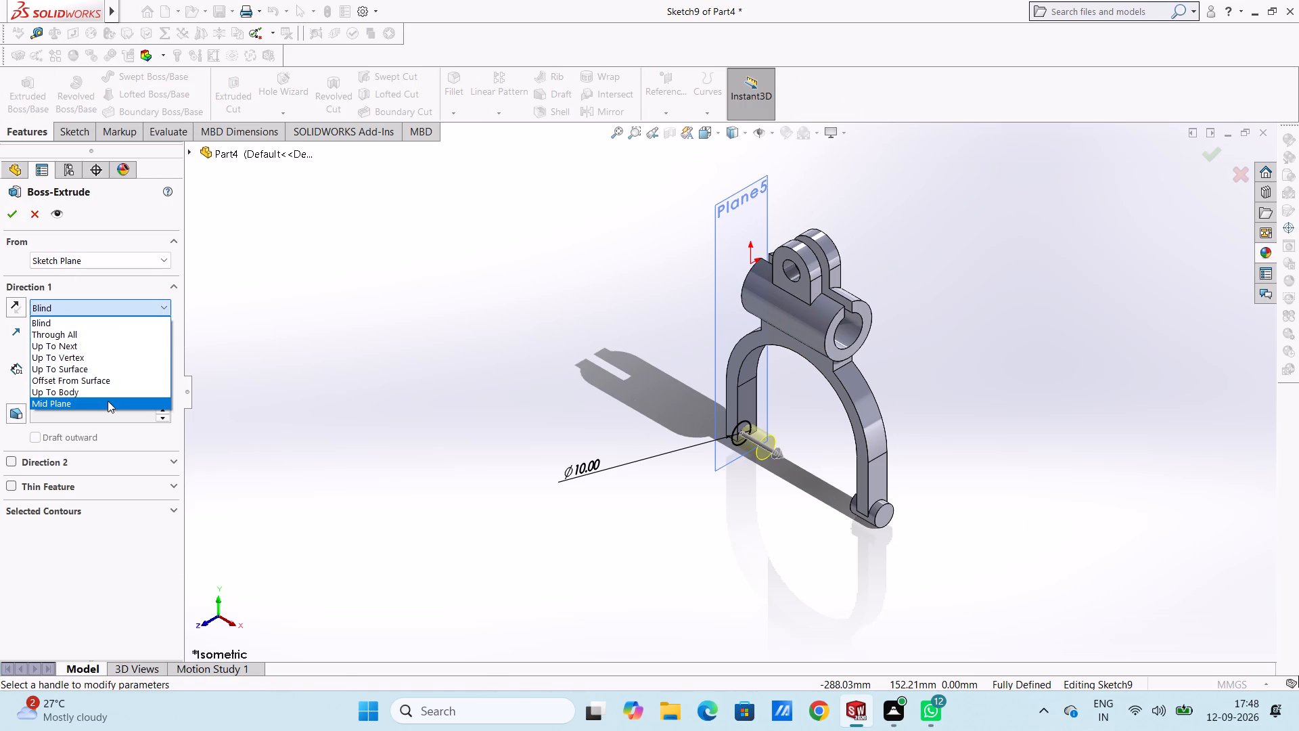
pyautogui.click(107, 401)
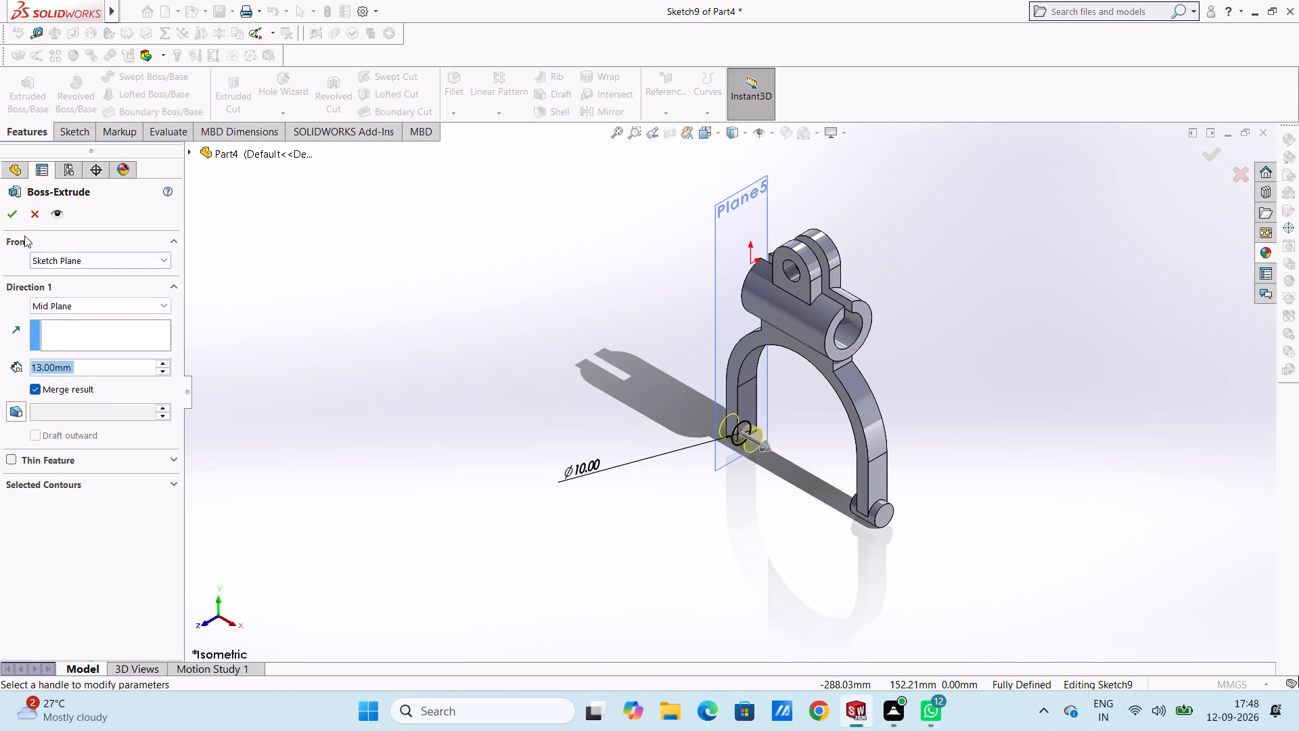
pyautogui.click(14, 216)
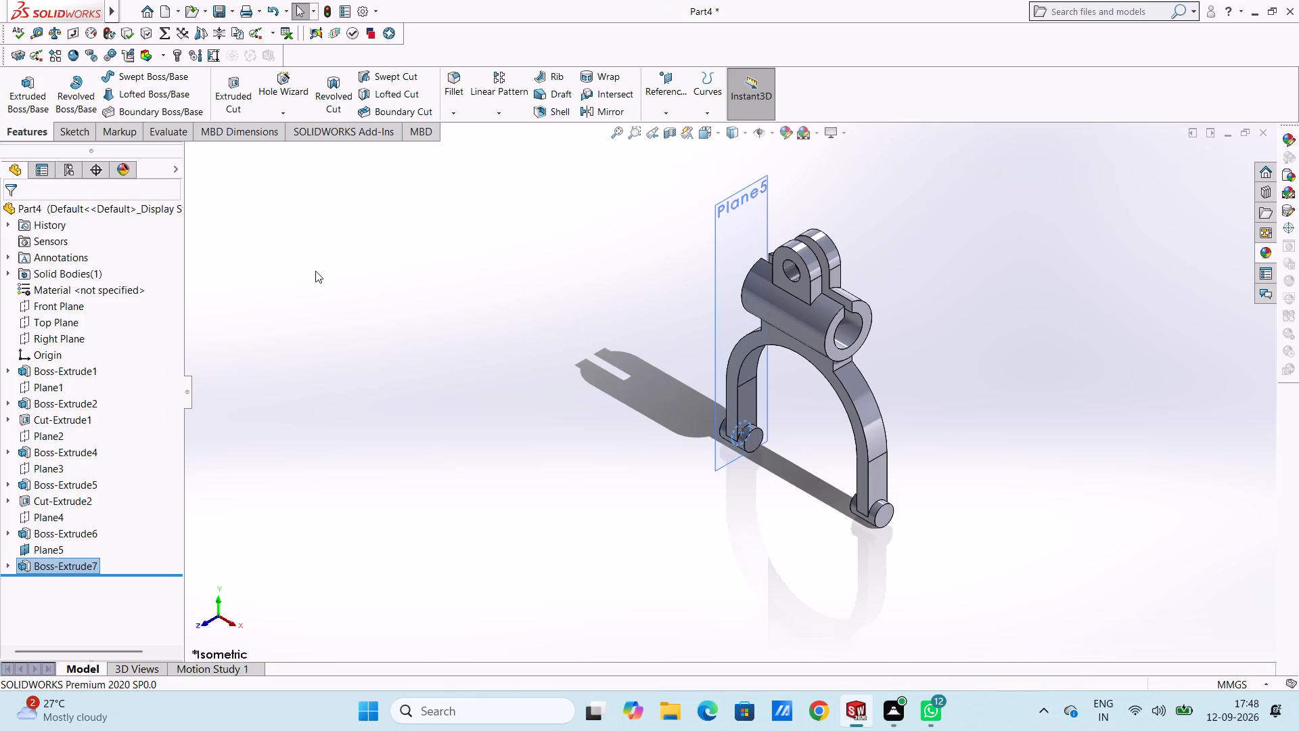
pyautogui.click(315, 271)
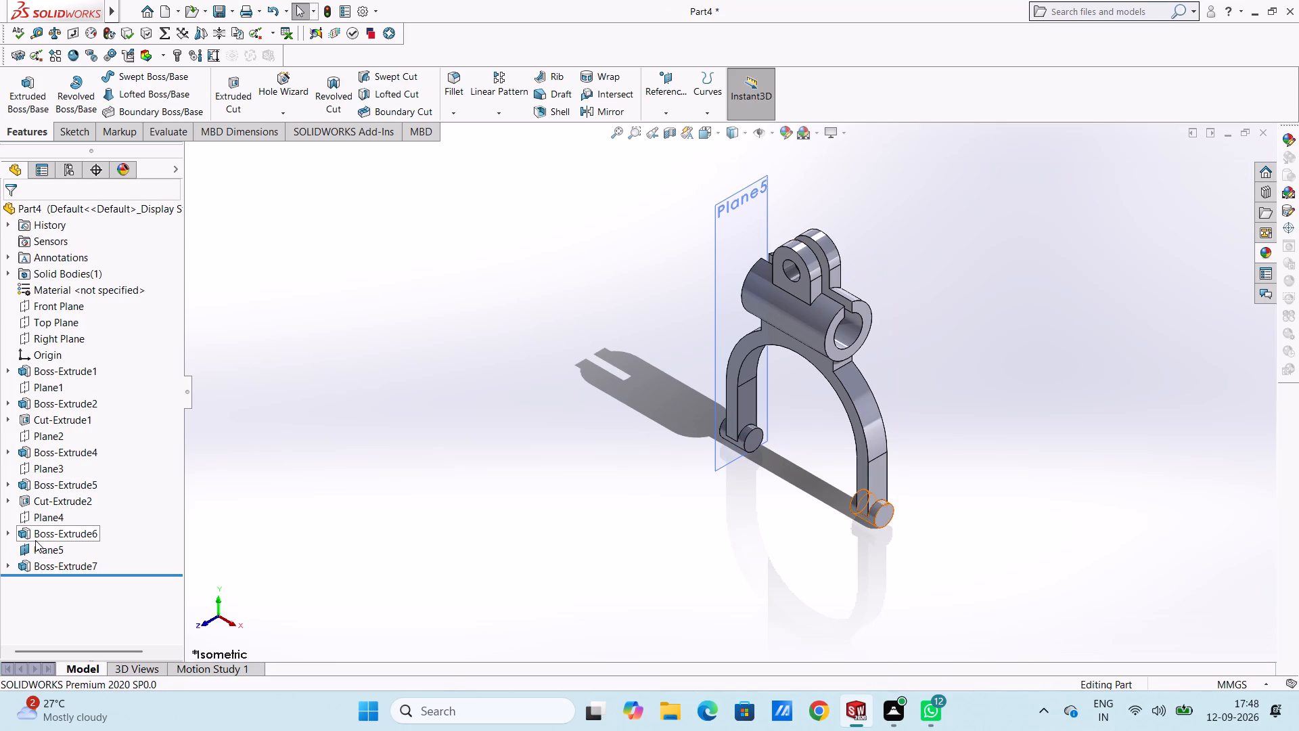
# Hide Plane5 in the model.
pyautogui.click(52, 552)
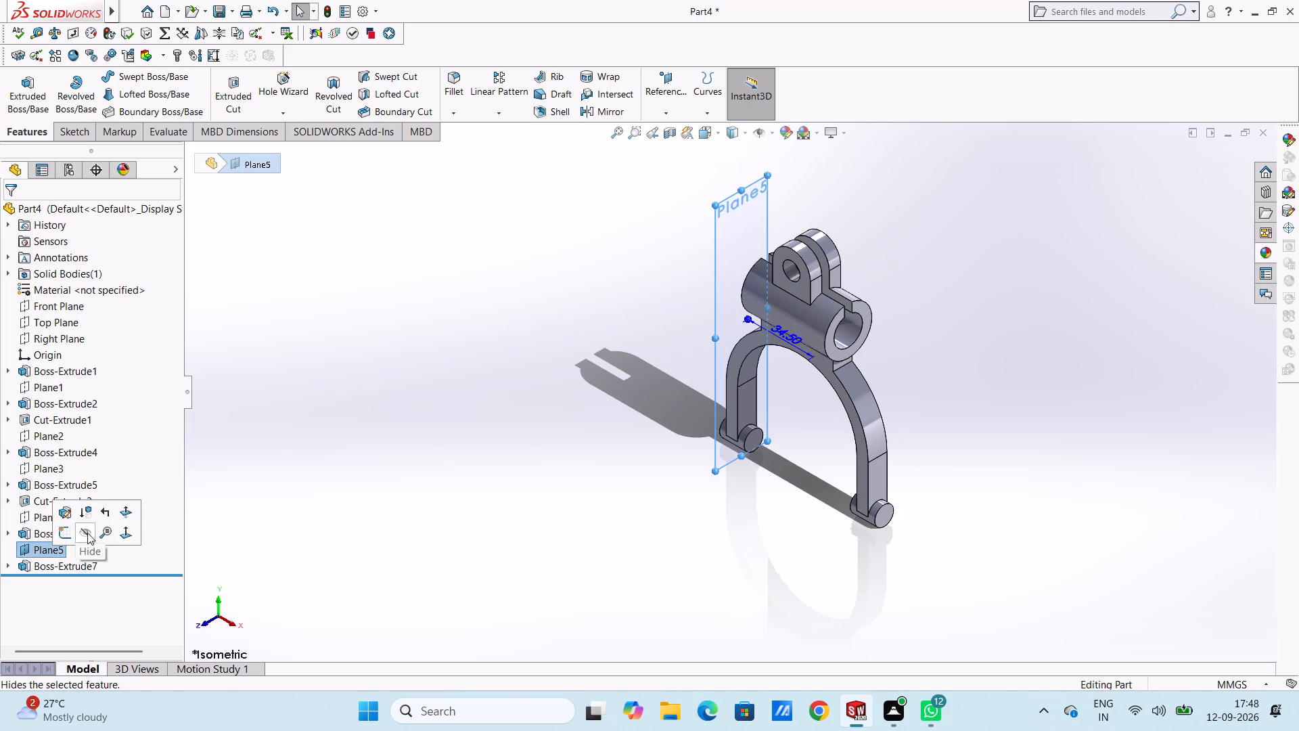
pyautogui.click(87, 533)
pyautogui.click(557, 321)
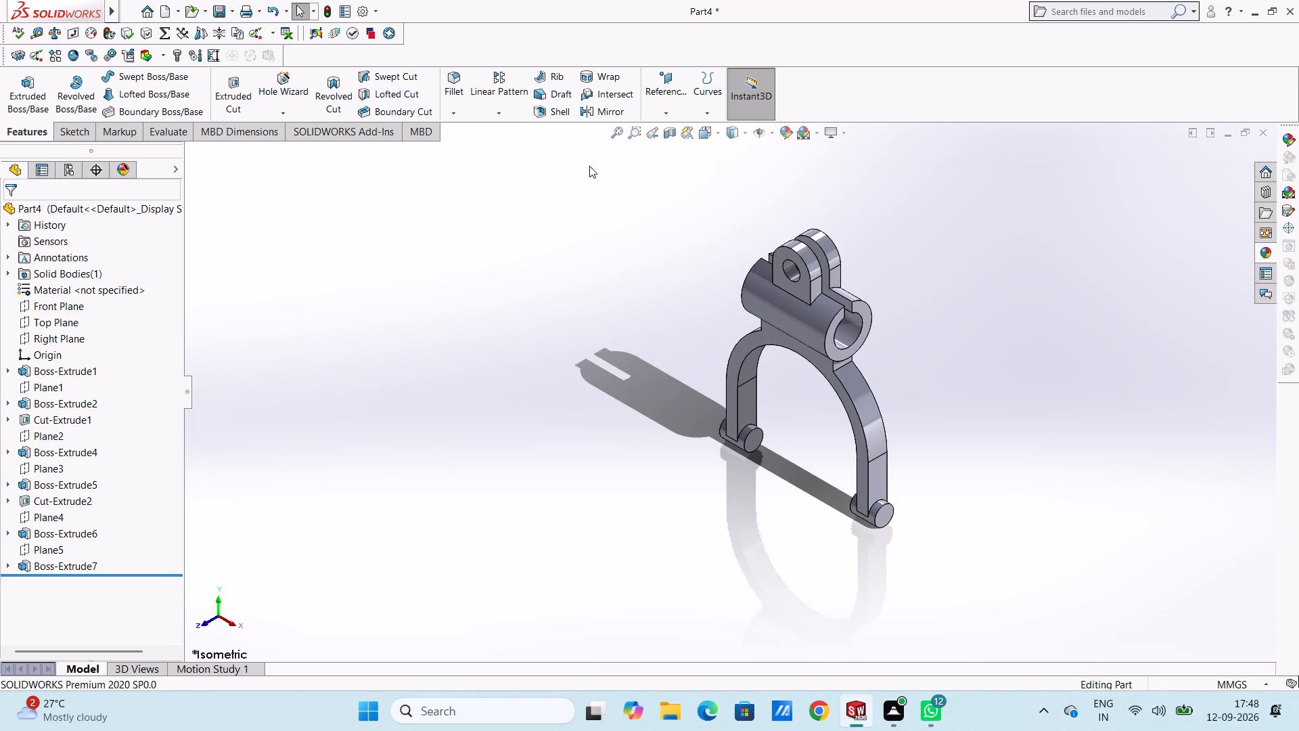
# Fillet the edge where the neck below the ring meets the arch's outer curve on the +X side, with a 4 mm radius.
pyautogui.click(457, 79)
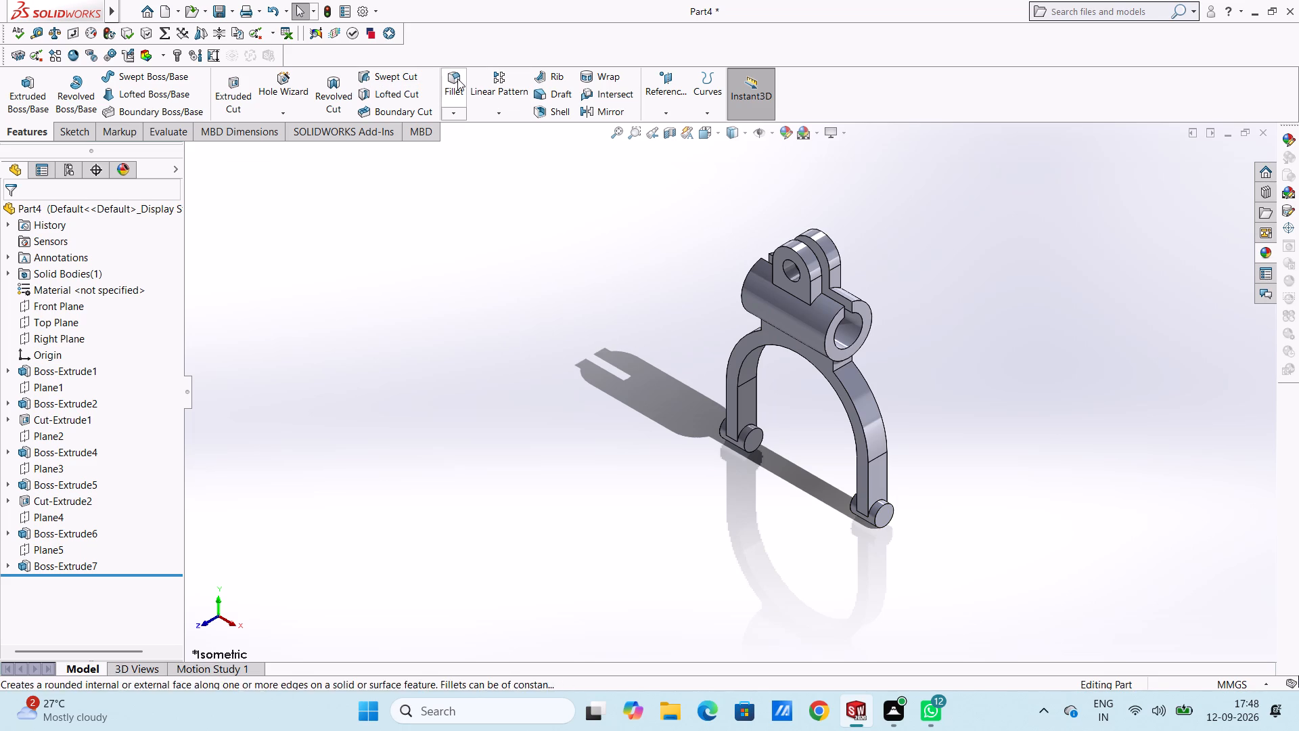
pyautogui.click(843, 366)
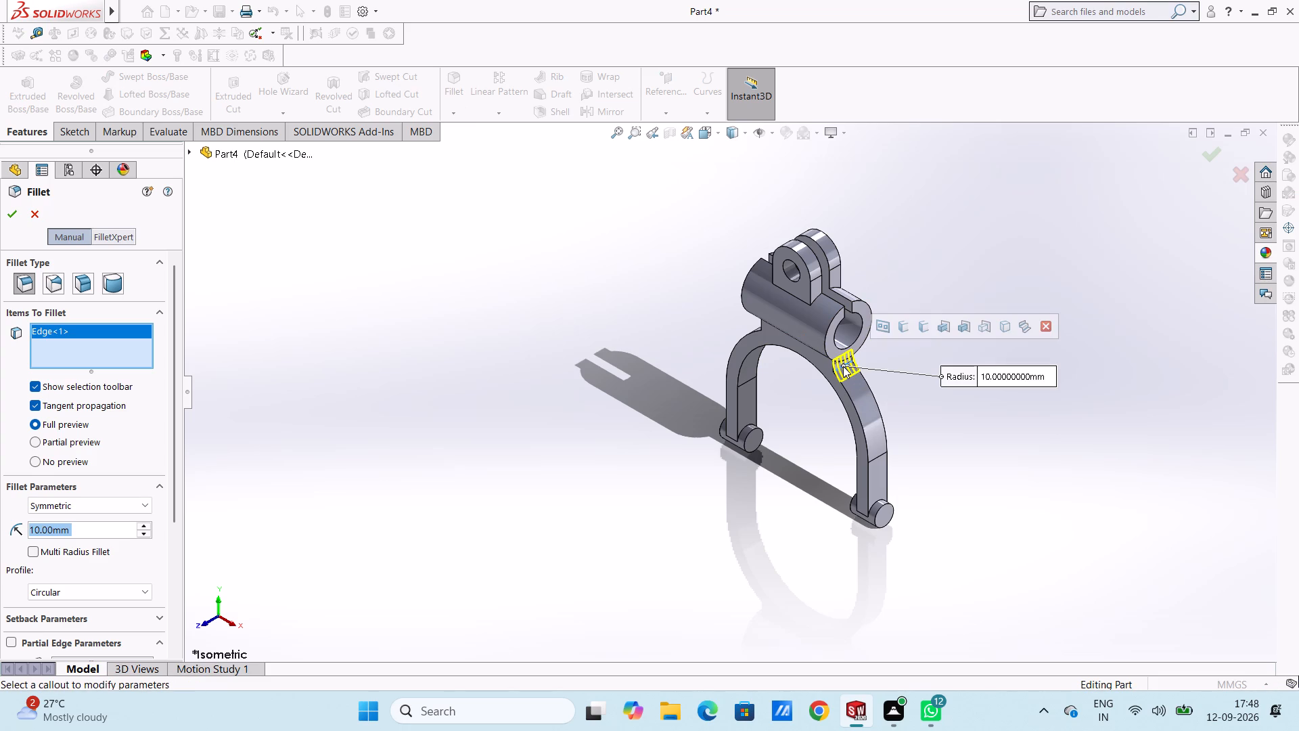
pyautogui.press('5')
pyautogui.press('Return')
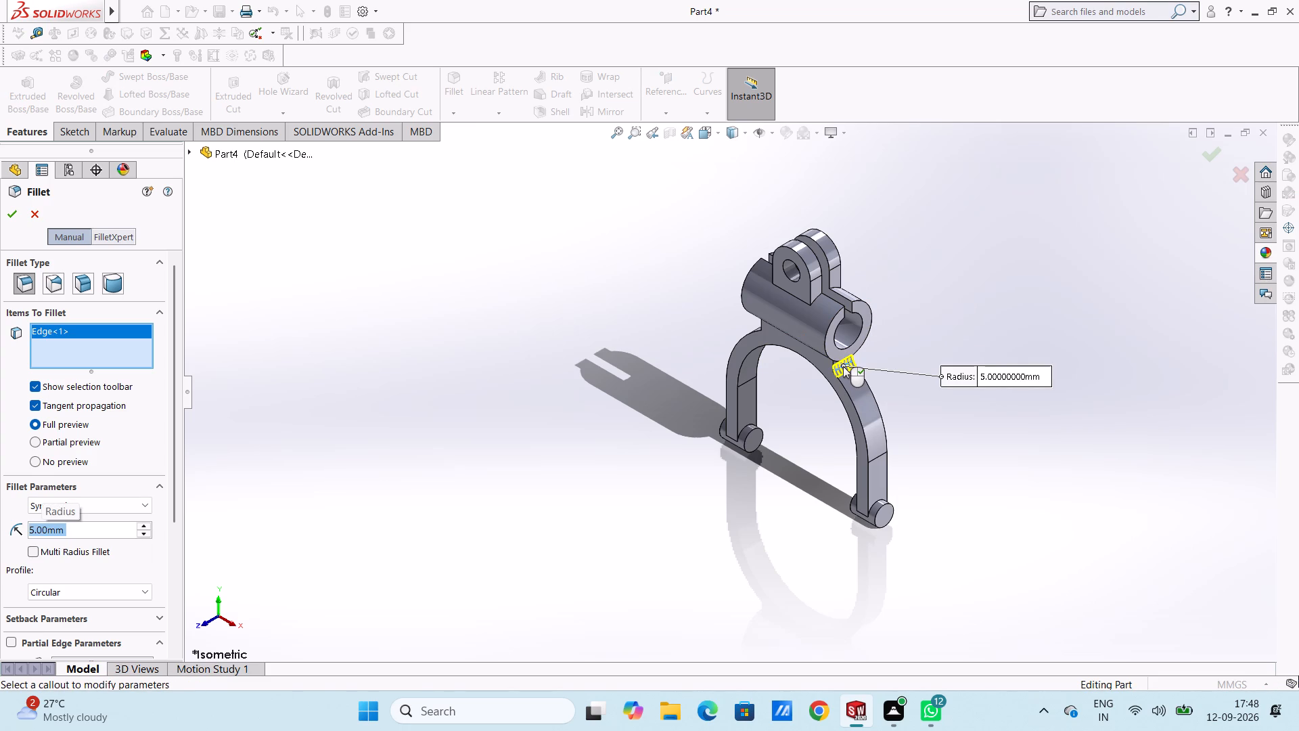
pyautogui.press('2')
pyautogui.press('Return')
pyautogui.press('3')
pyautogui.press('Return')
pyautogui.press('4')
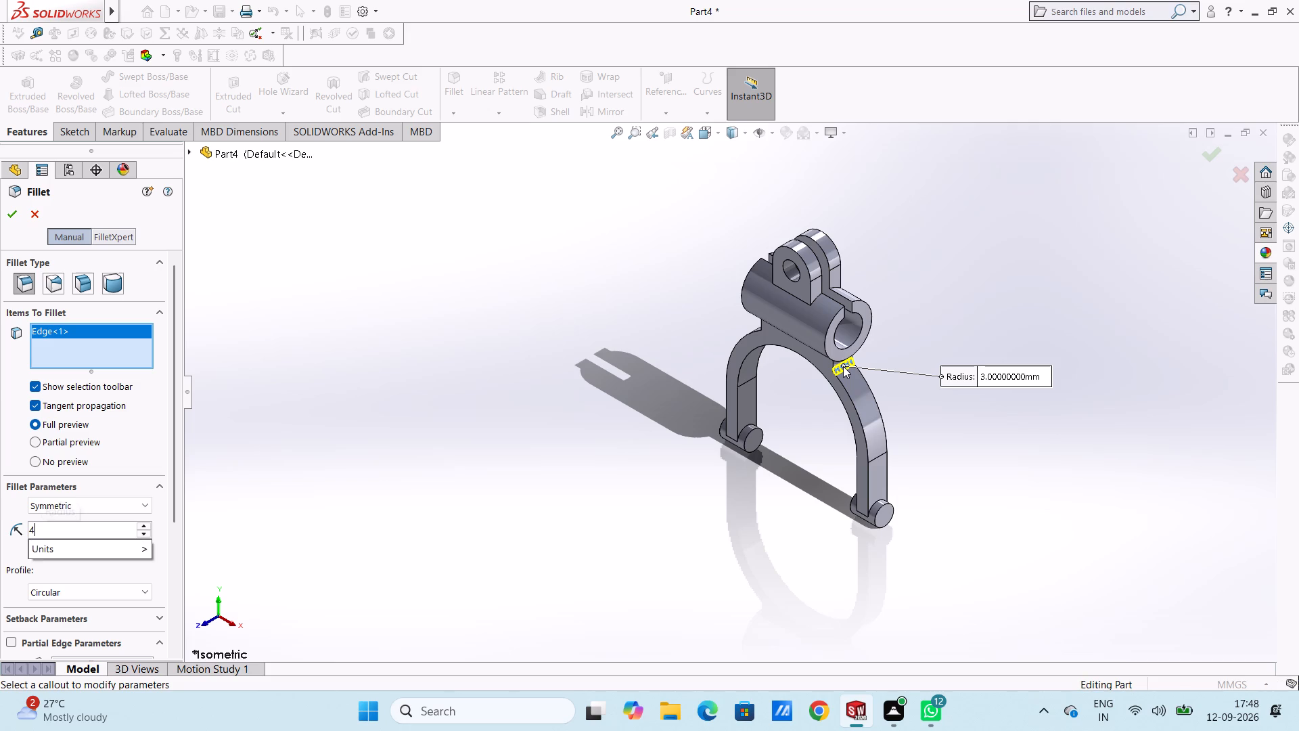
pyautogui.press('Return')
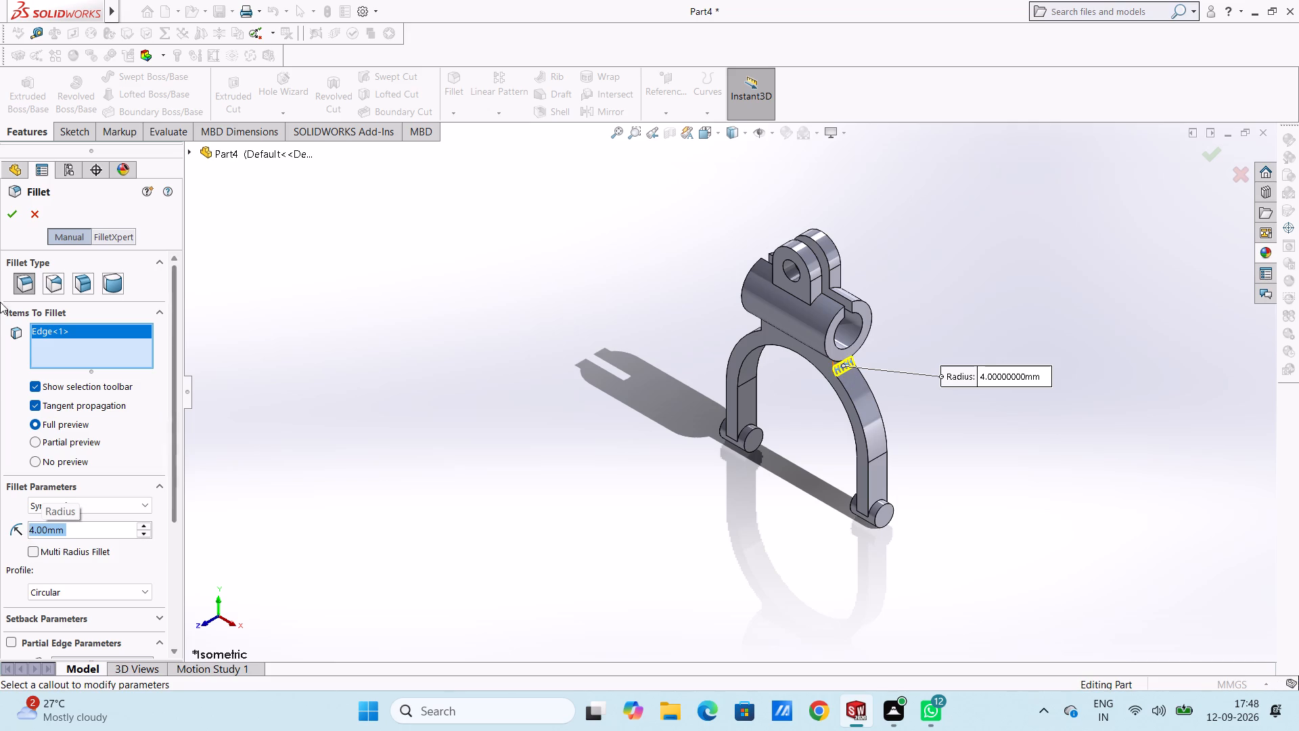
pyautogui.click(13, 217)
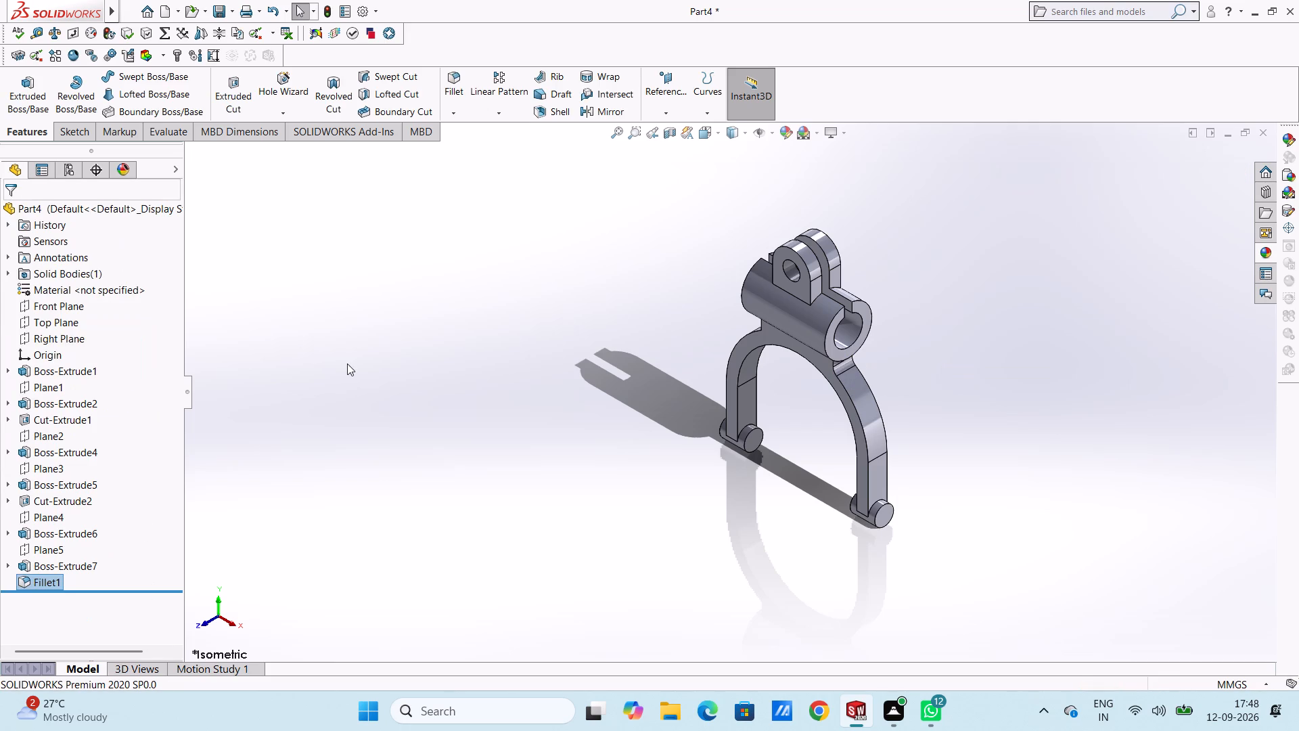
pyautogui.click(347, 363)
pyautogui.hotkey('ctrl', '1')
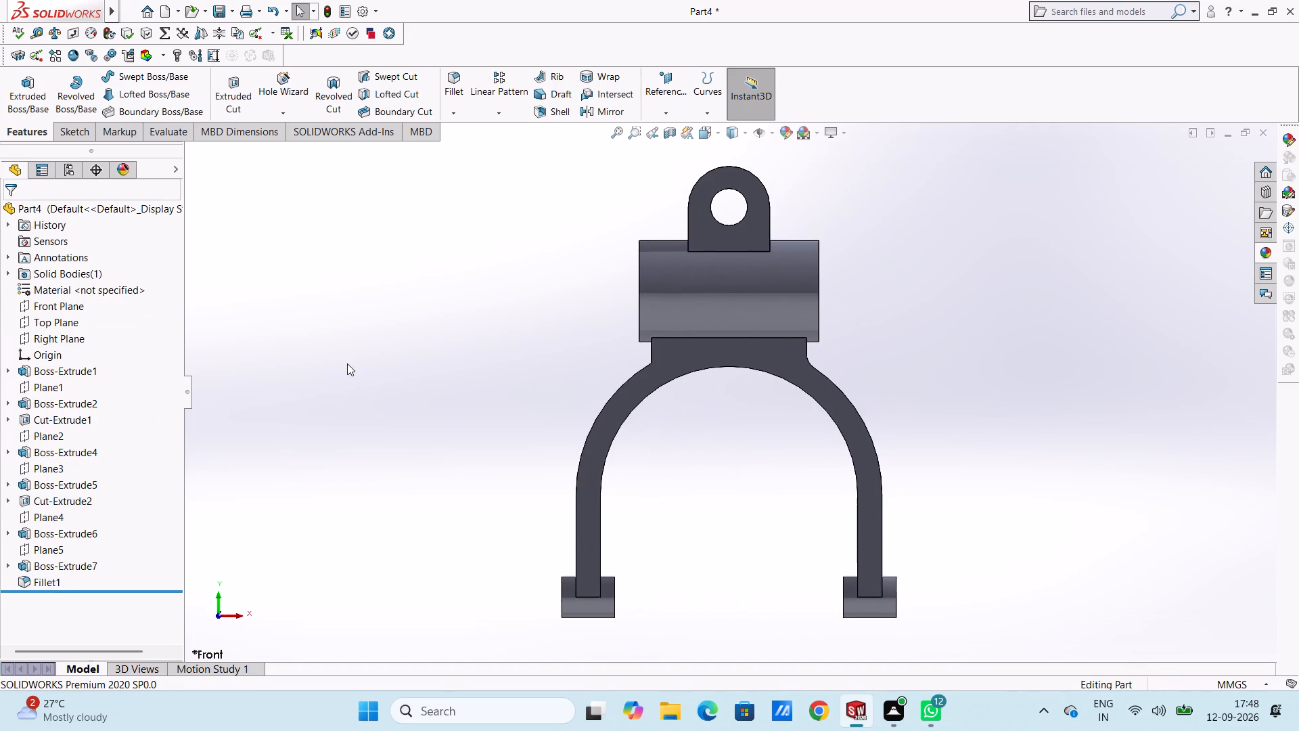
# Fillet the edge where the neck below the ring meets the arch's outer curve on the -X side, with a 4 mm radius.
pyautogui.hotkey('ctrl', '4')
pyautogui.hotkey('ctrl', '3')
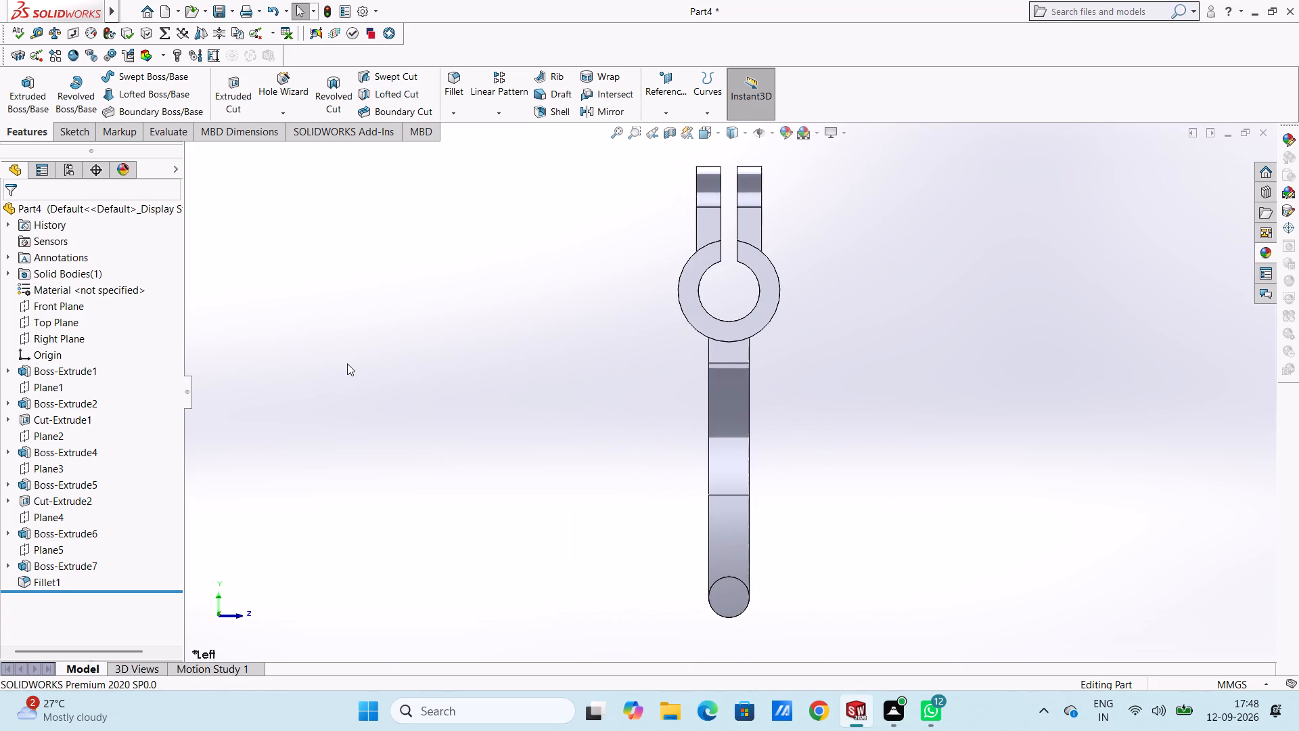
pyautogui.rightClick(461, 376)
pyautogui.click(517, 441)
pyautogui.moveTo(474, 332); pyautogui.dragTo(539, 385)
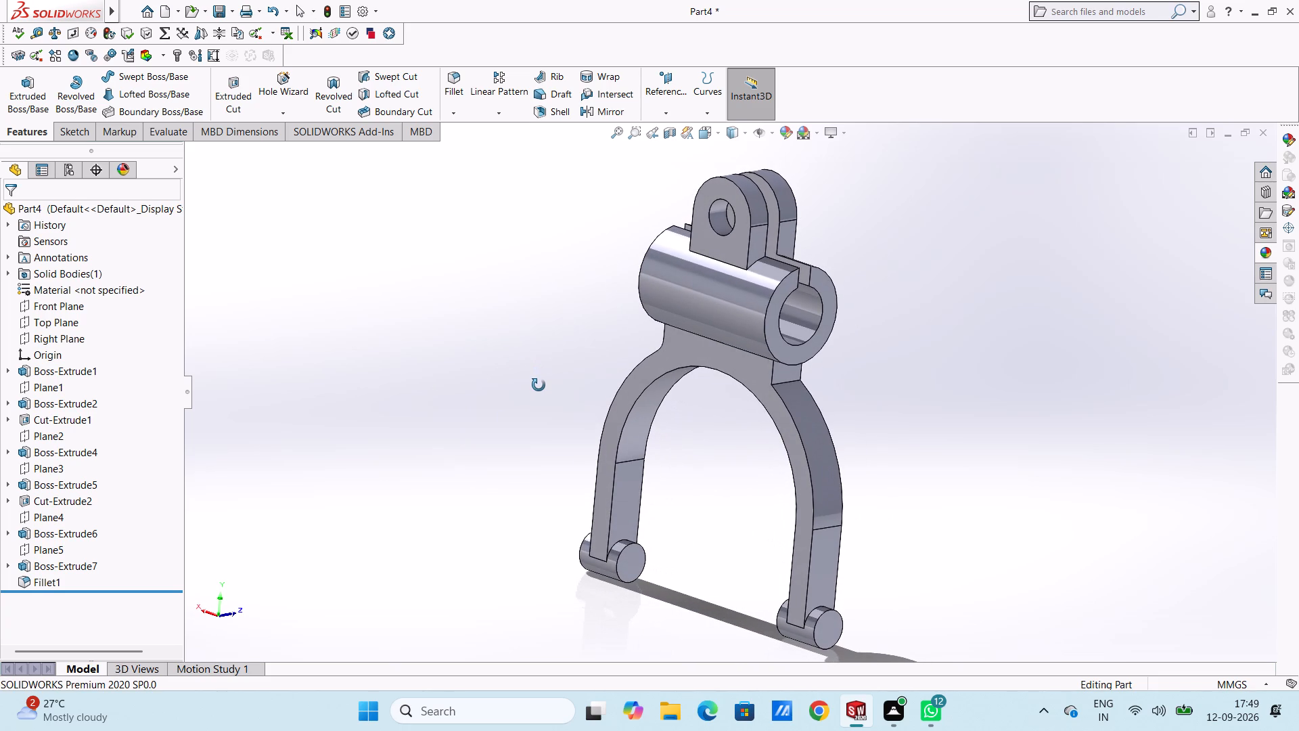
pyautogui.press('Escape')
pyautogui.click(461, 79)
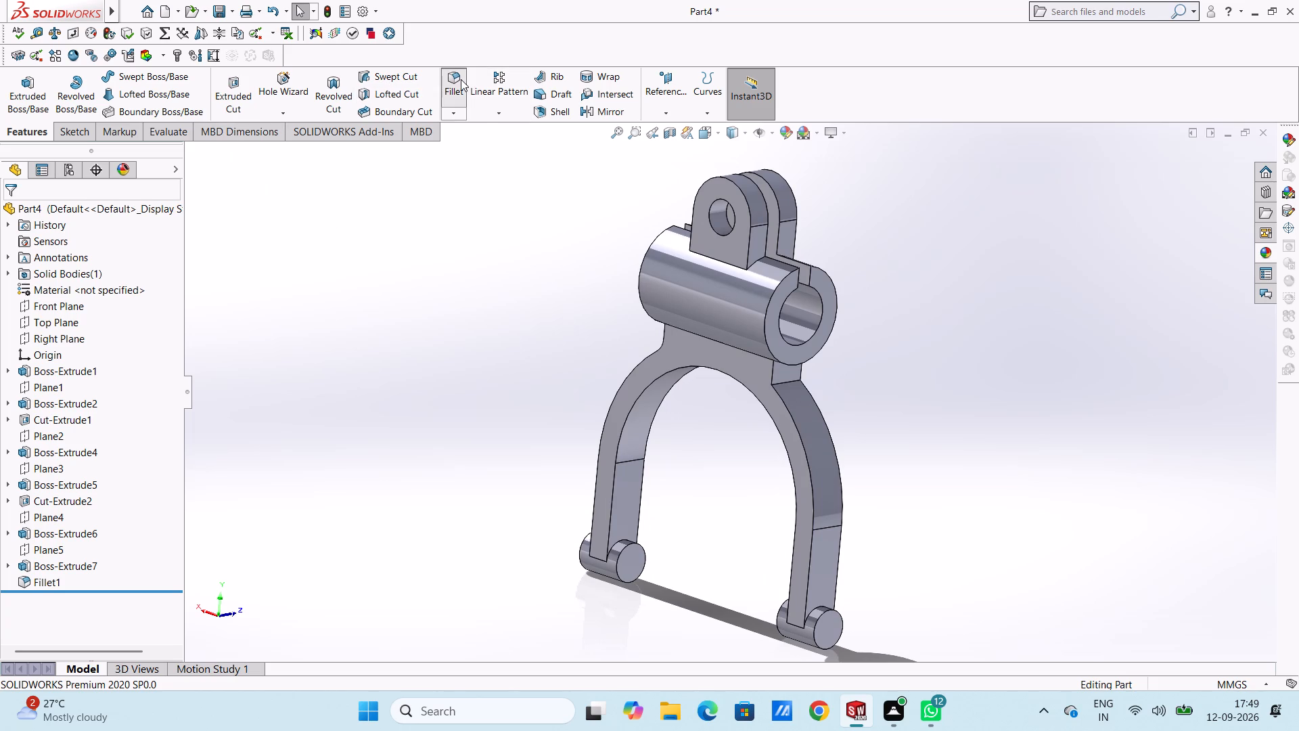
pyautogui.click(783, 384)
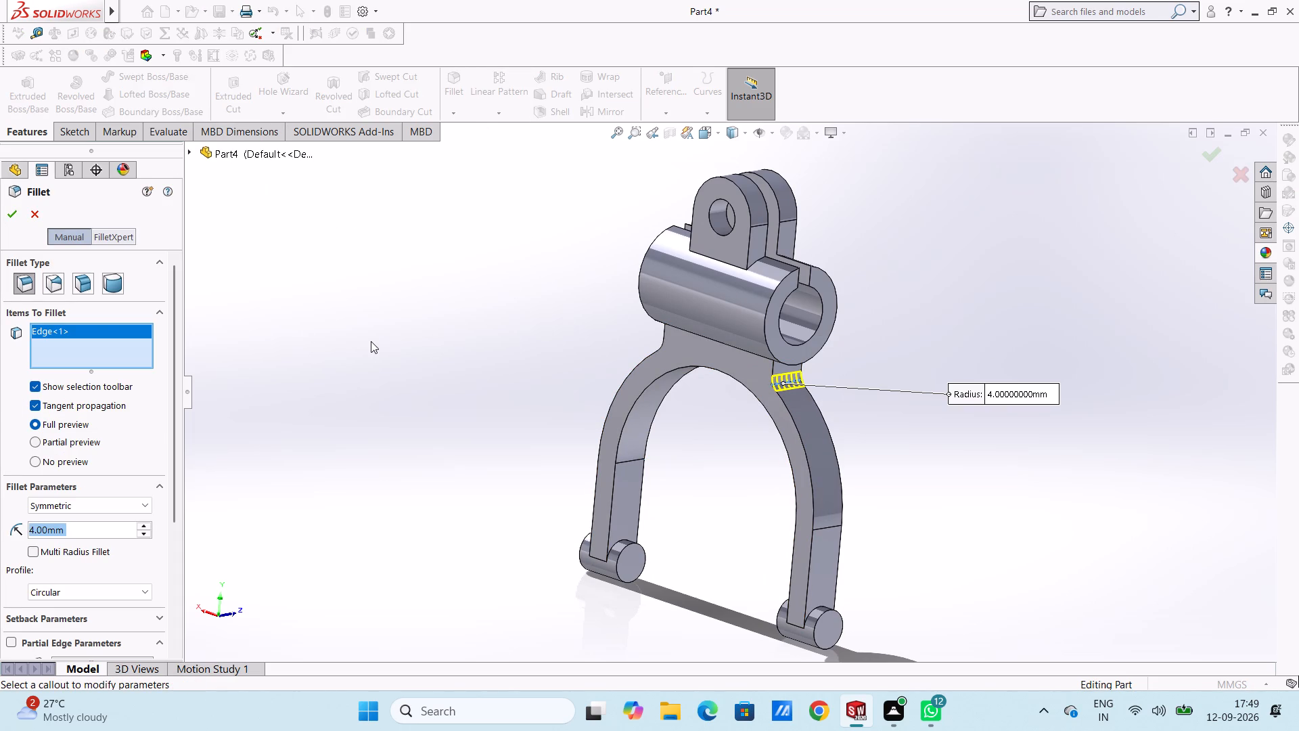
pyautogui.click(8, 213)
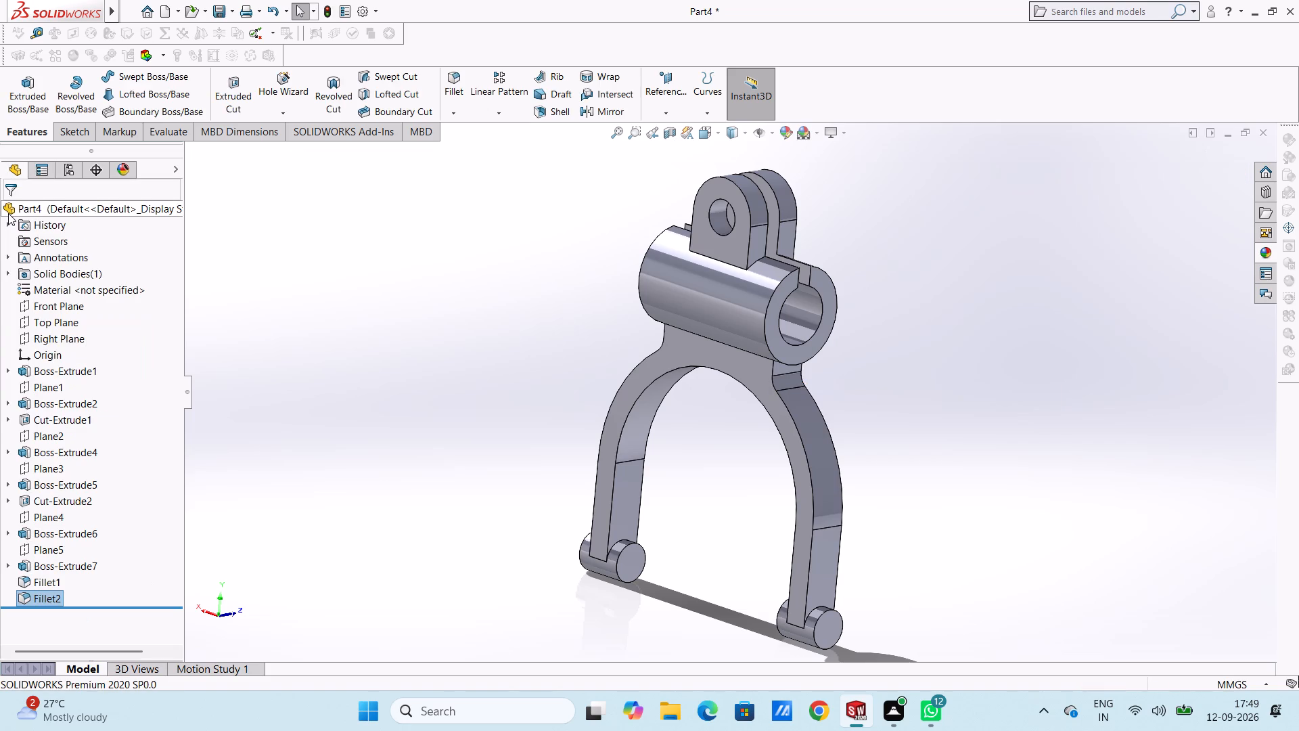
pyautogui.click(332, 314)
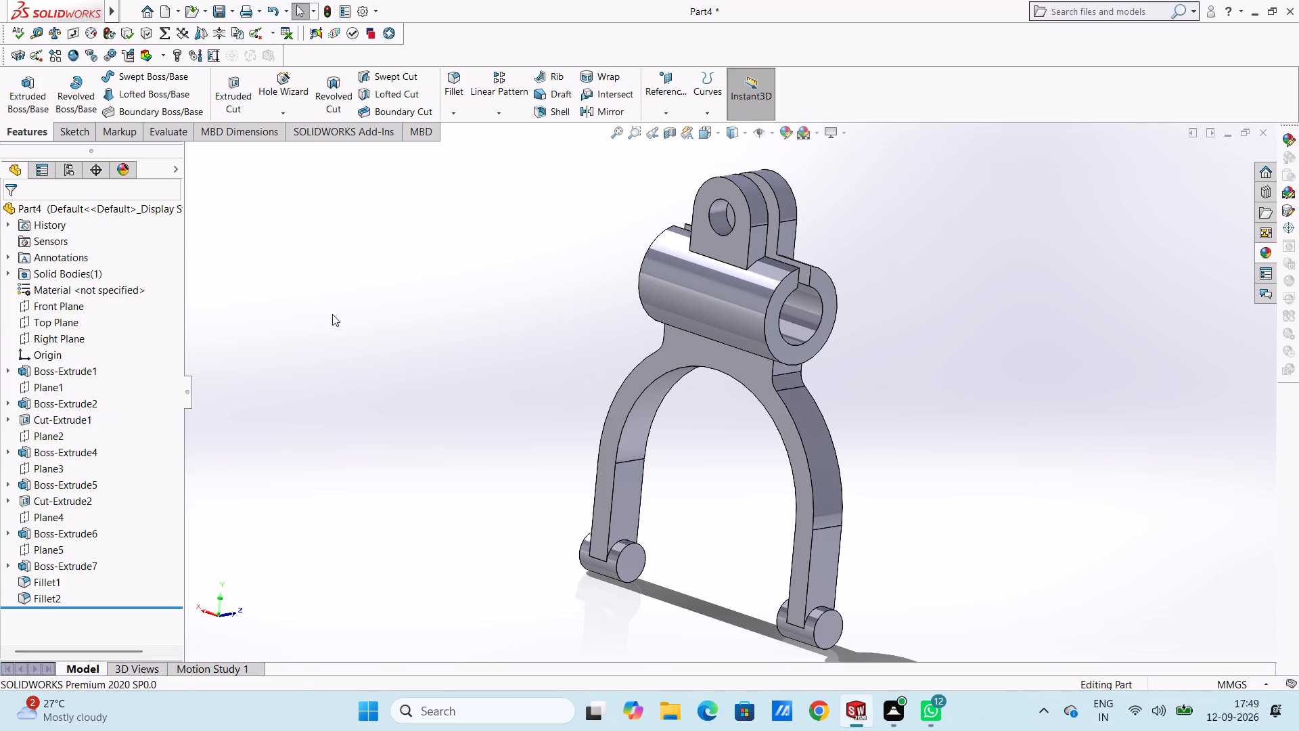
# Inspect the finished fork from the front, in isometric and from all around, checking the neck fillets, slotted ring, lugs and leg-end bosses.
pyautogui.hotkey('ctrl', '1')
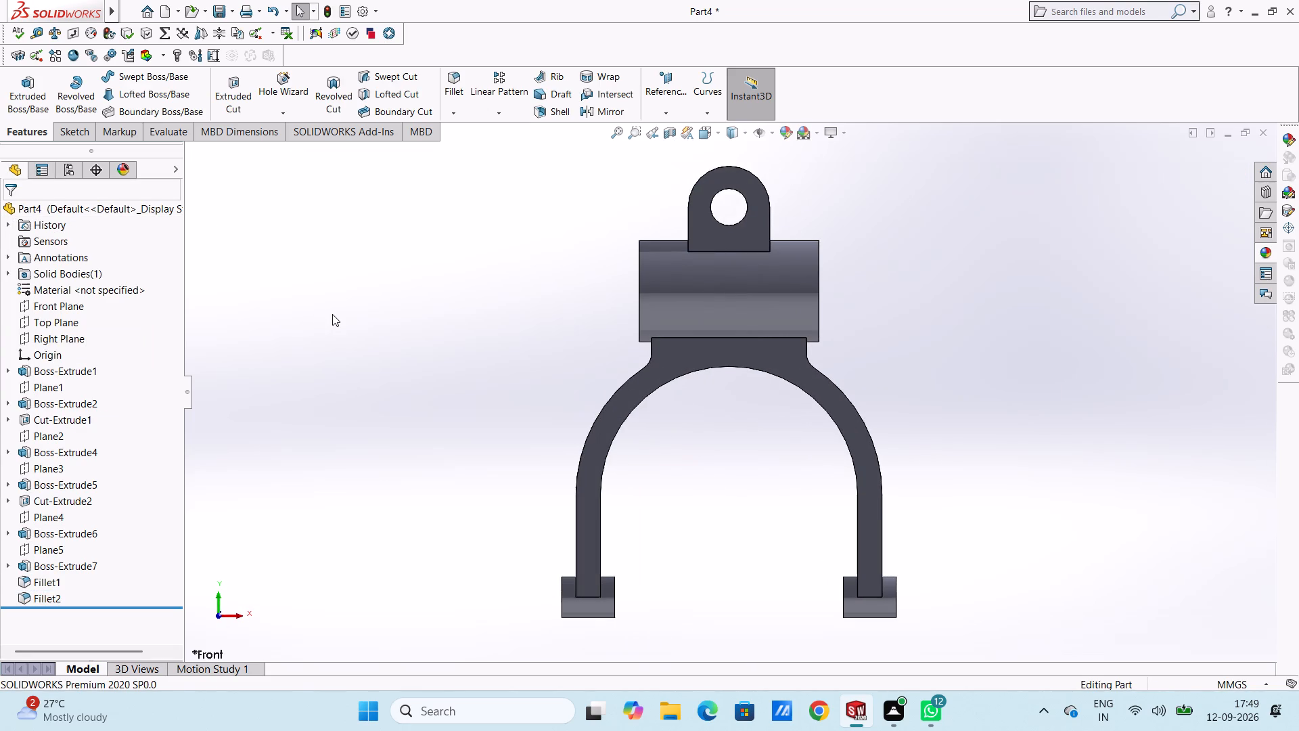
pyautogui.hotkey('ctrl', '7')
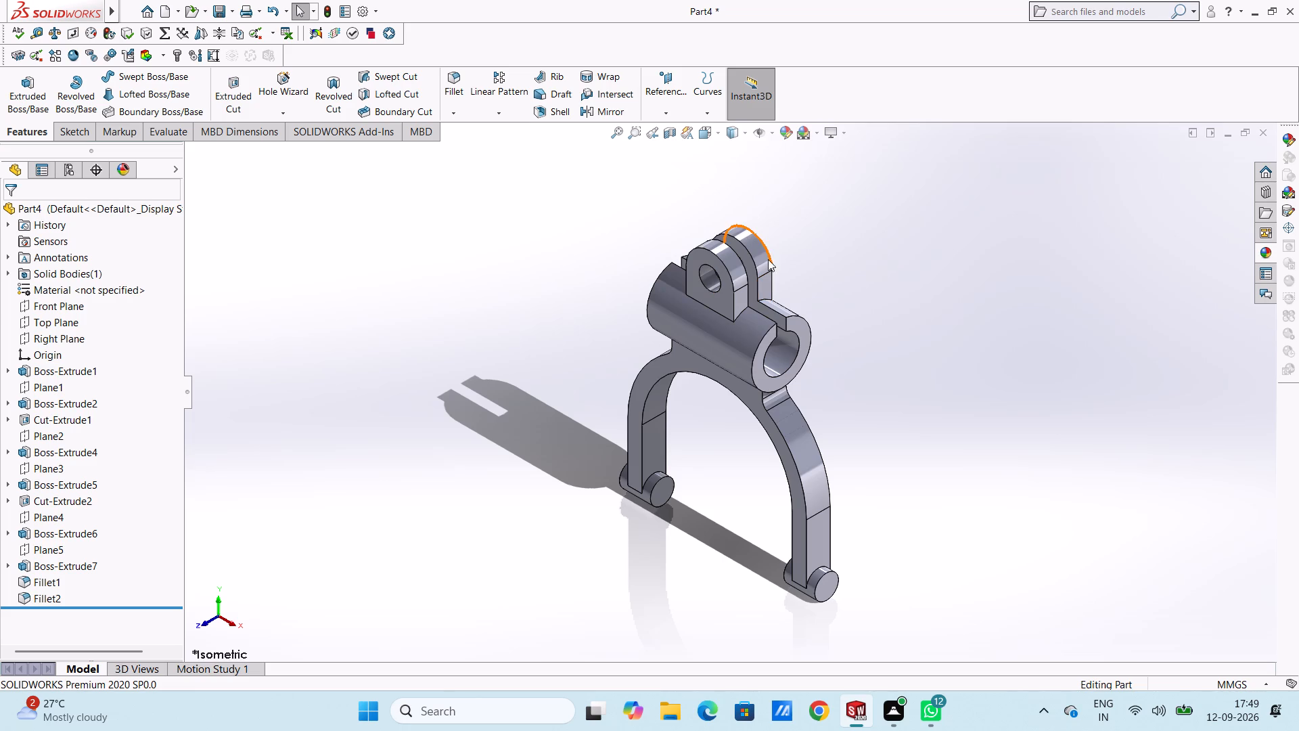
pyautogui.rightClick(888, 319)
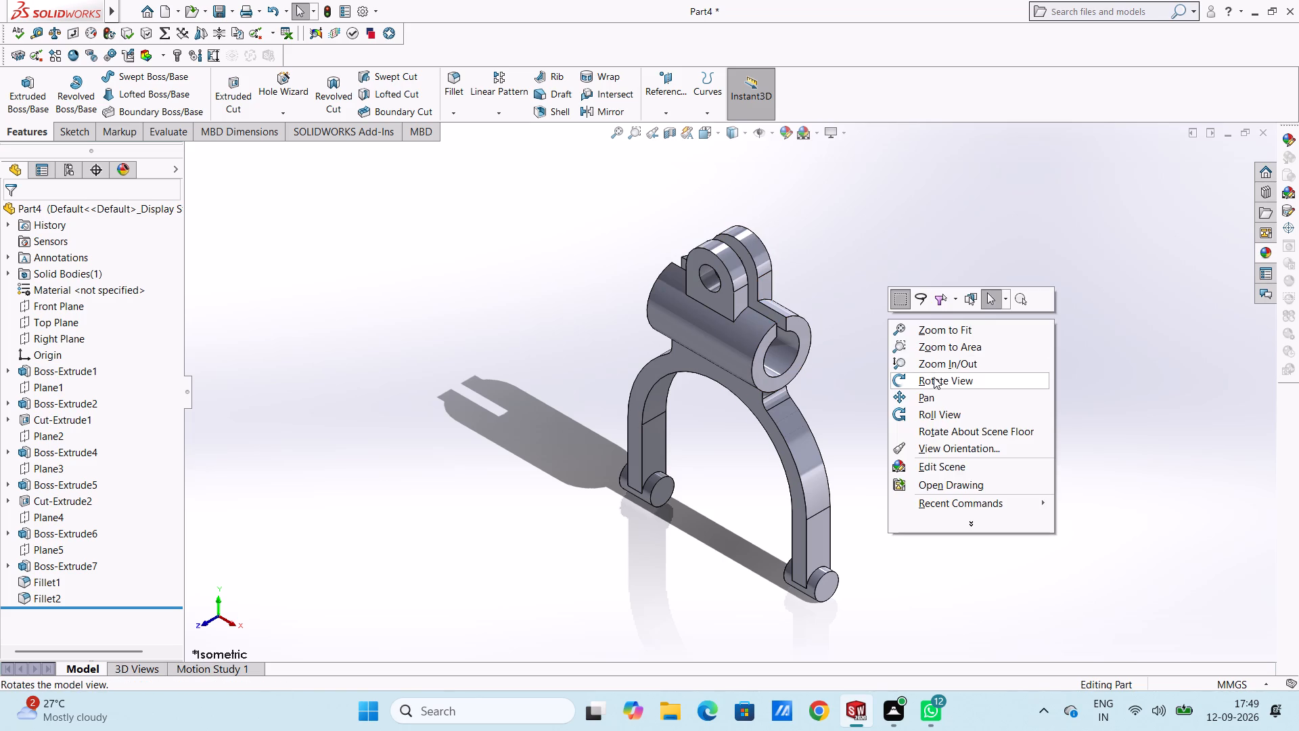
pyautogui.click(934, 377)
pyautogui.doubleClick(882, 371)
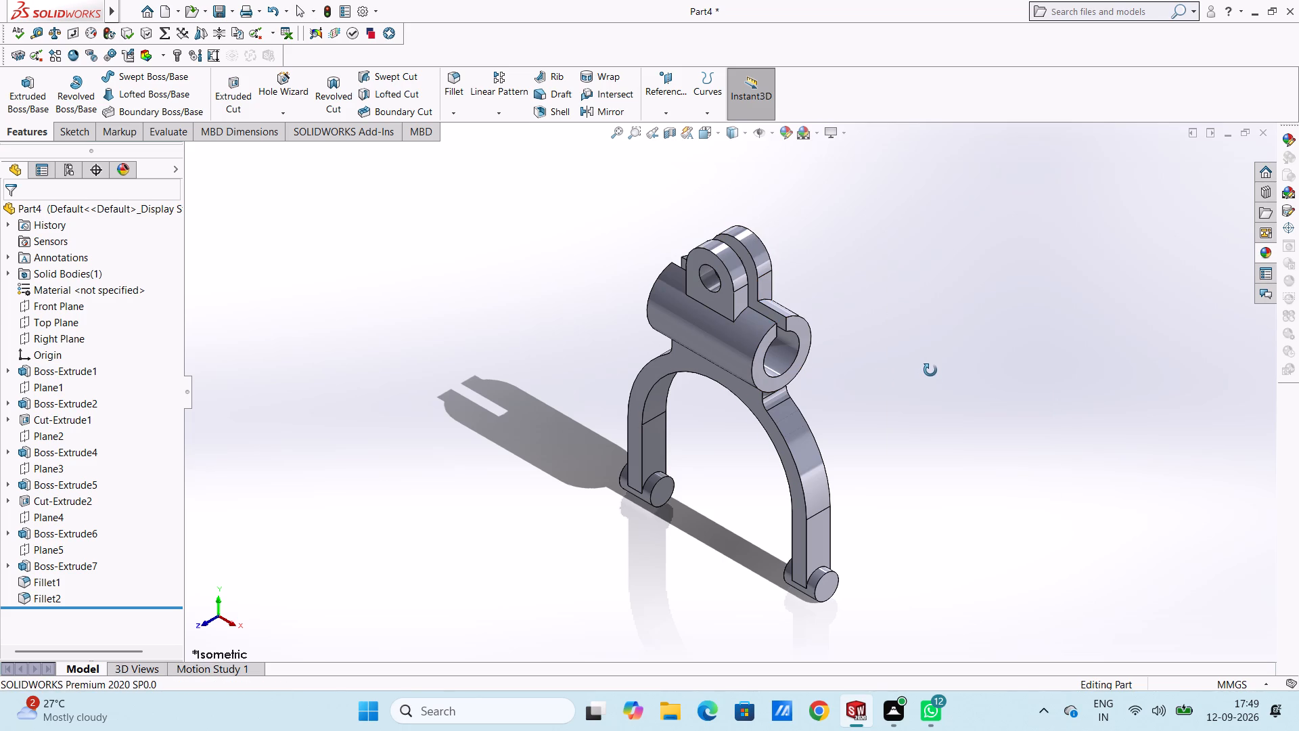
pyautogui.doubleClick(930, 370)
pyautogui.click(956, 375)
pyautogui.moveTo(956, 375); pyautogui.dragTo(1005, 336)
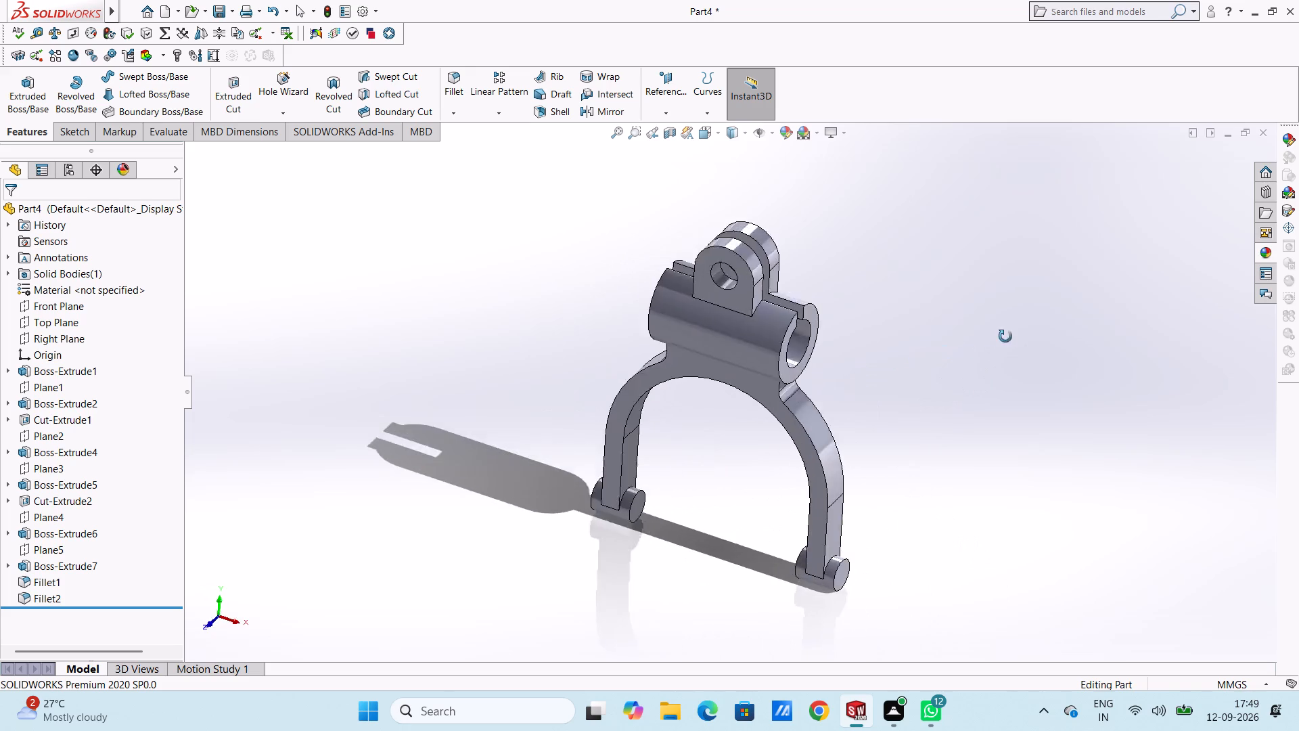
pyautogui.moveTo(1005, 336); pyautogui.dragTo(1095, 449)
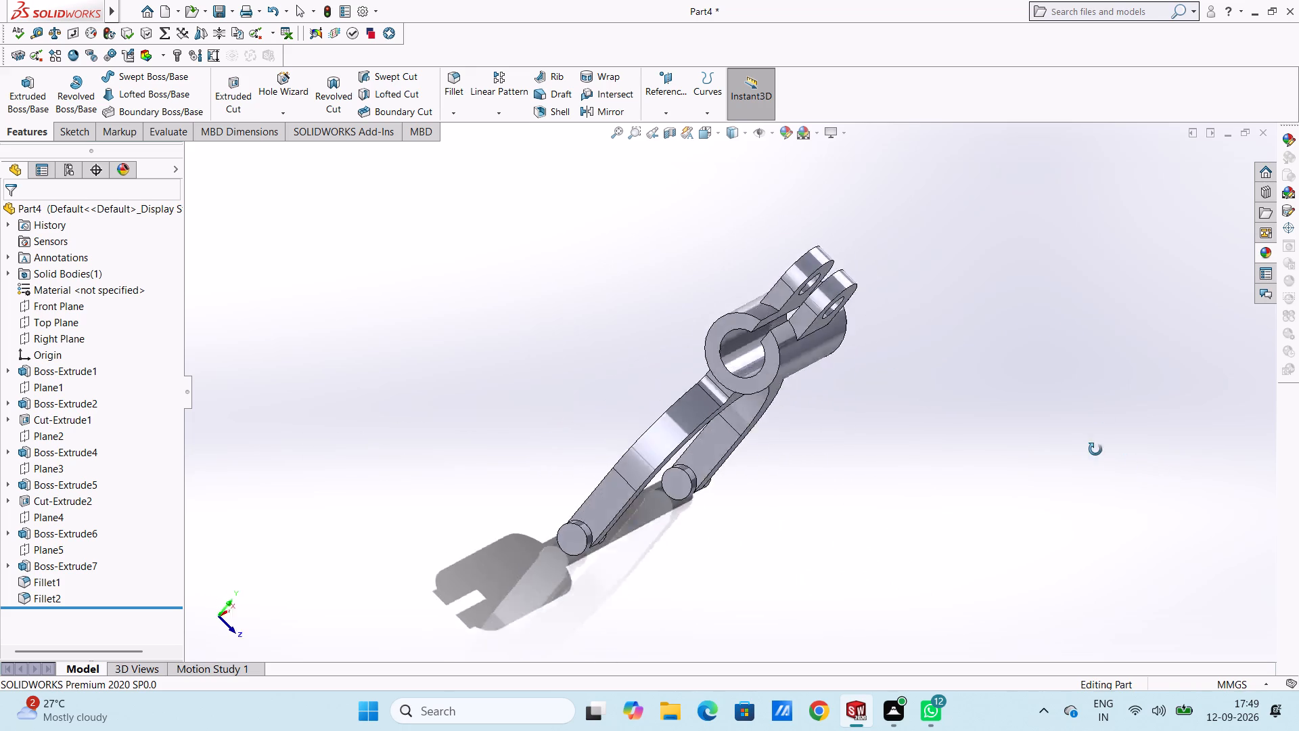
pyautogui.moveTo(1095, 449); pyautogui.dragTo(1075, 553)
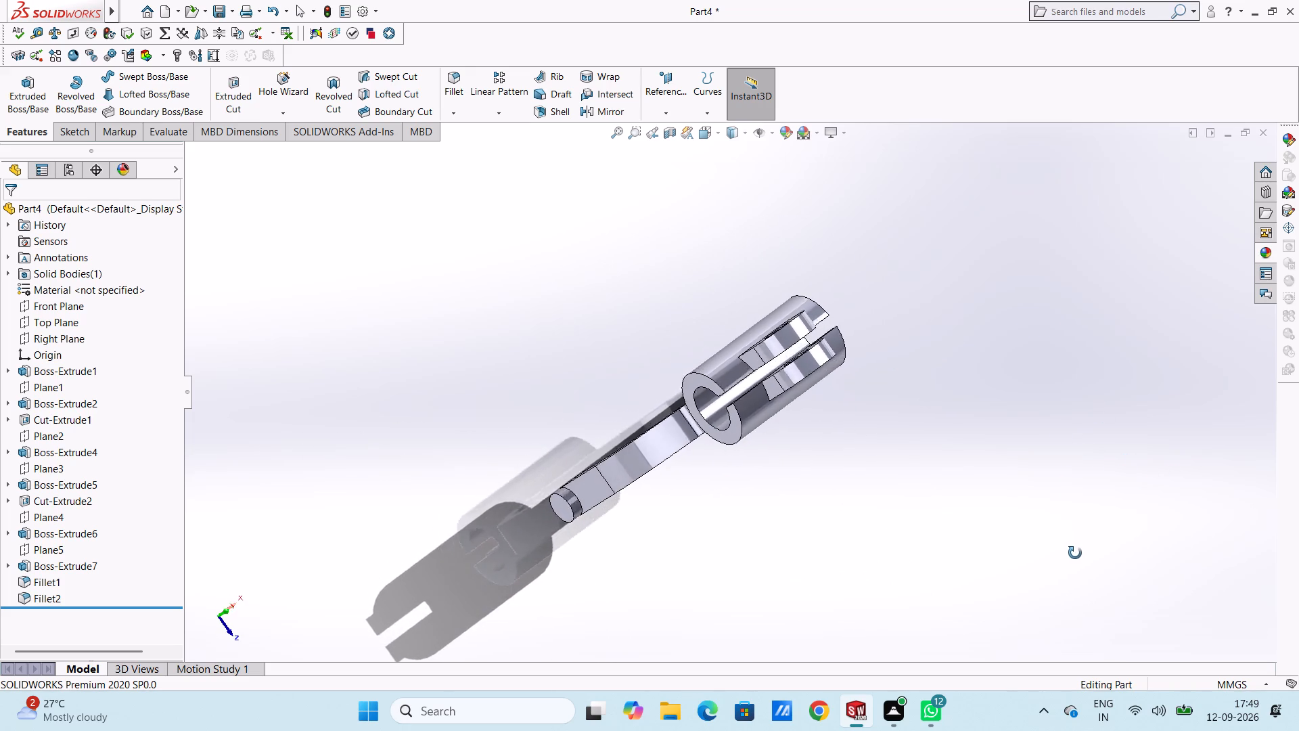
pyautogui.moveTo(1075, 553); pyautogui.dragTo(811, 469)
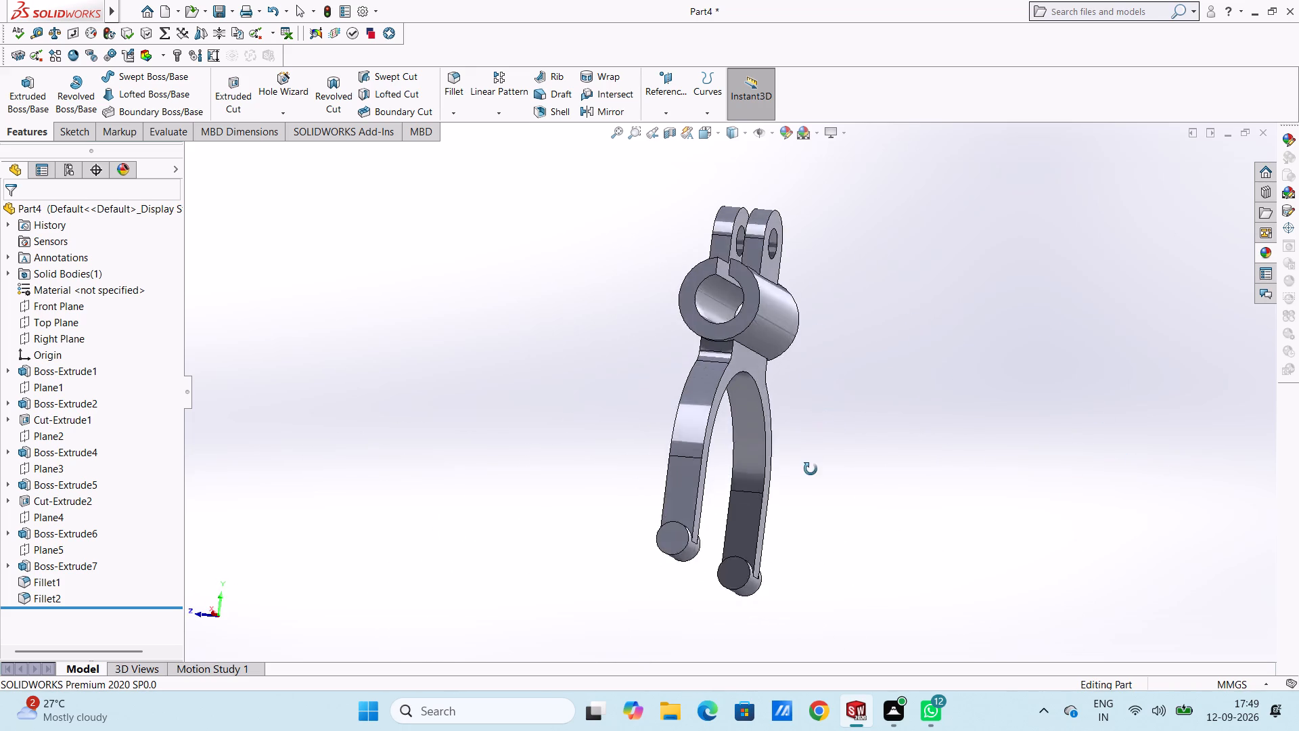
pyautogui.moveTo(811, 469); pyautogui.dragTo(1152, 504)
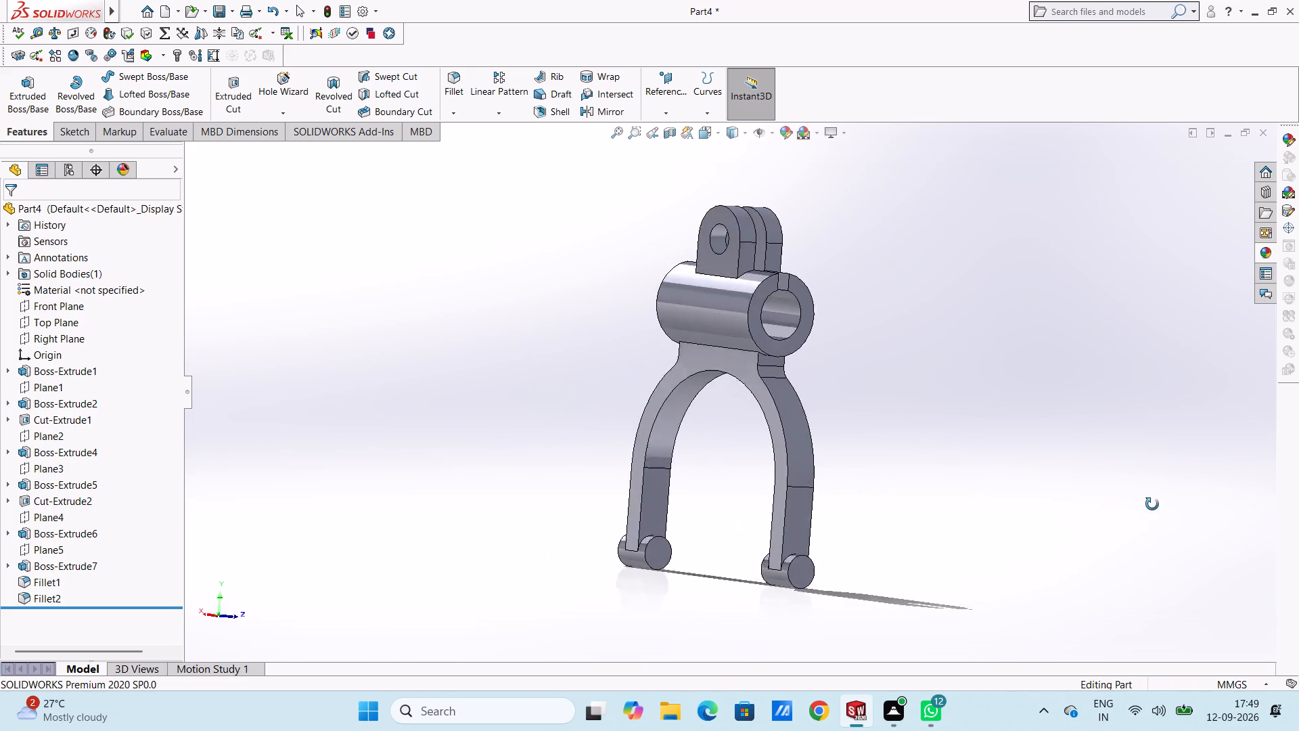
pyautogui.moveTo(1152, 504); pyautogui.dragTo(959, 491)
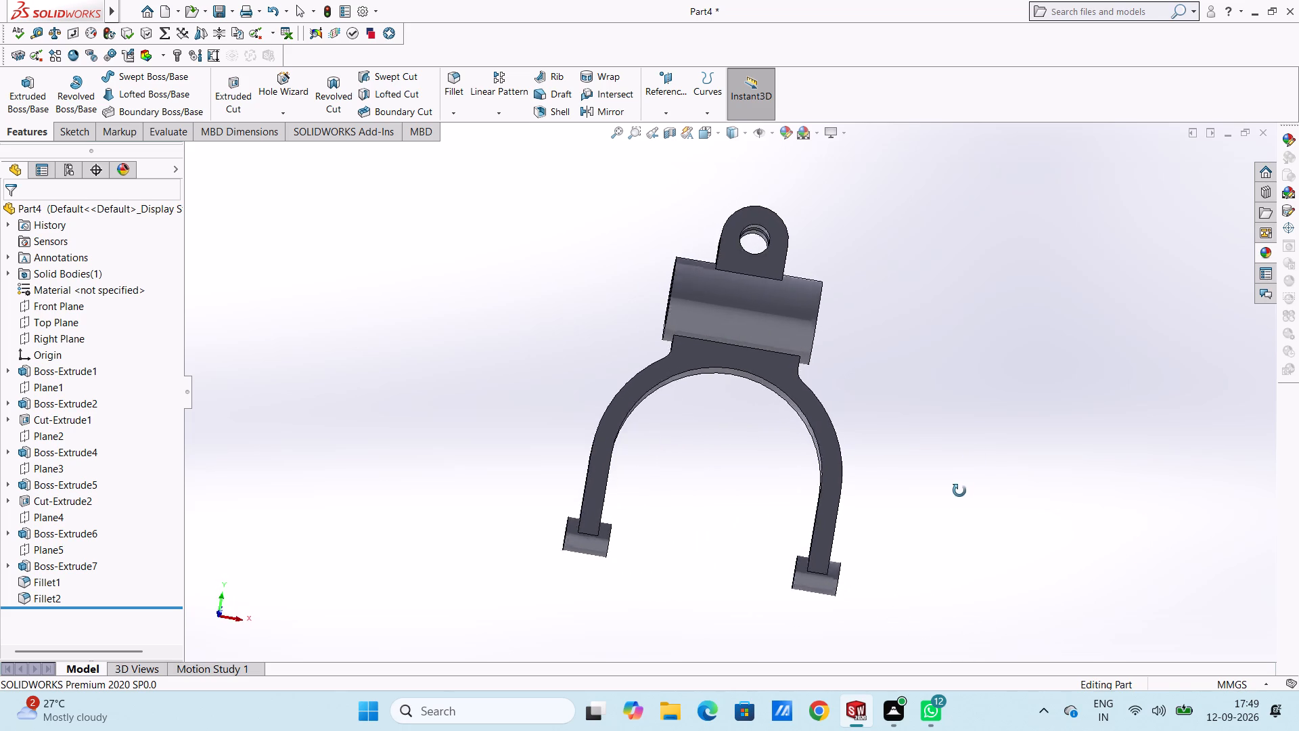
pyautogui.moveTo(959, 491); pyautogui.dragTo(1159, 492)
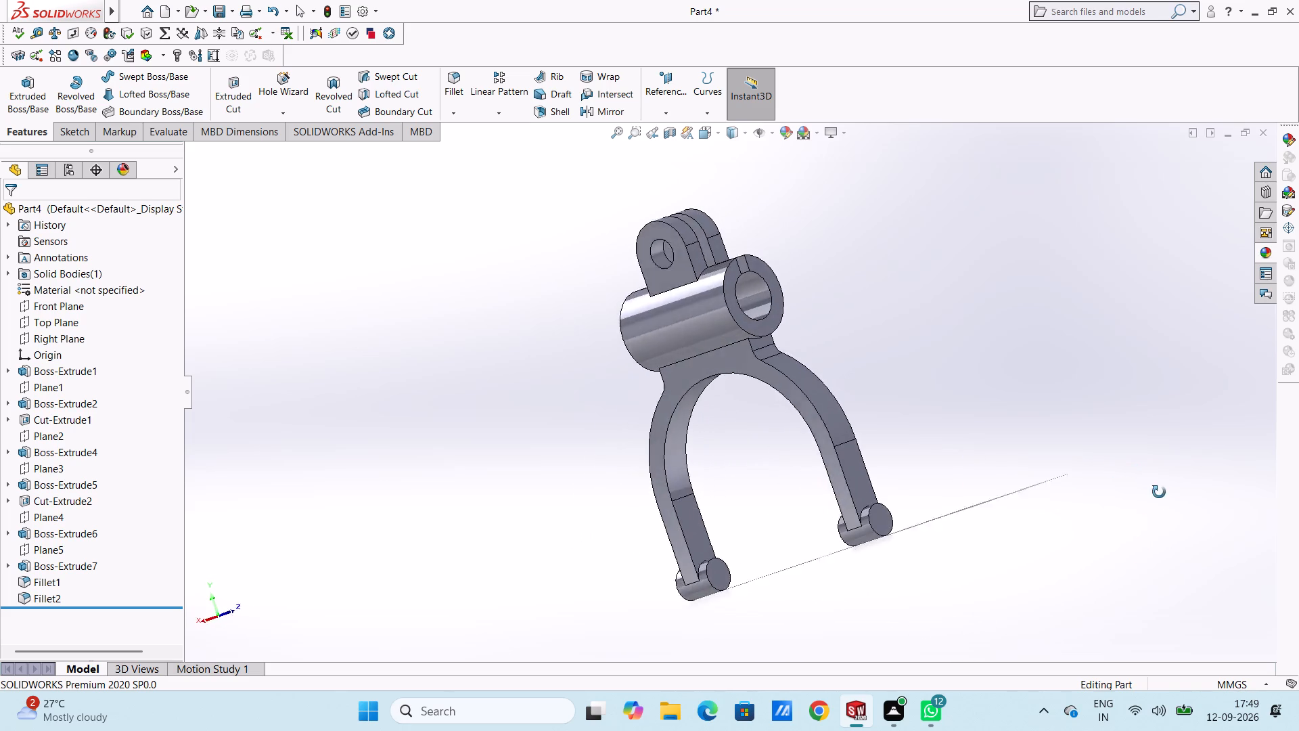
pyautogui.moveTo(1159, 492); pyautogui.dragTo(884, 537)
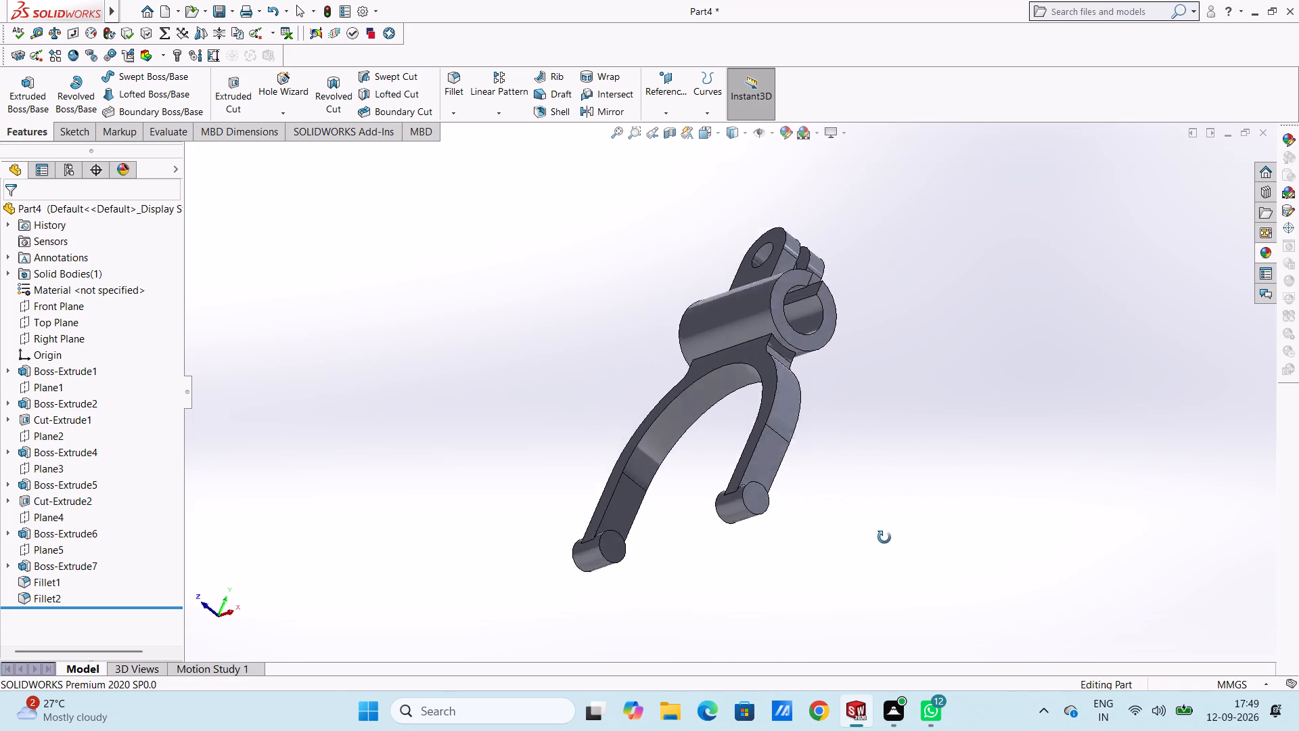
pyautogui.moveTo(884, 537); pyautogui.dragTo(603, 233)
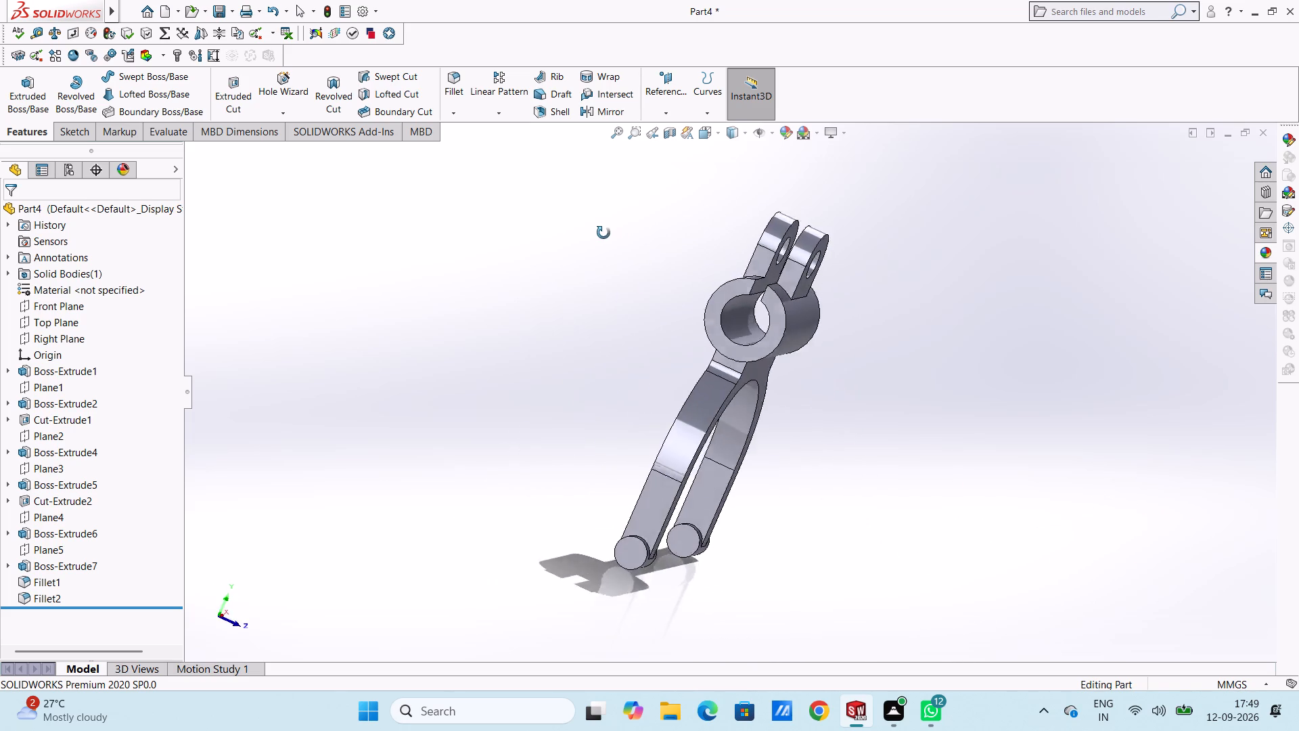
pyautogui.moveTo(603, 233); pyautogui.dragTo(947, 421)
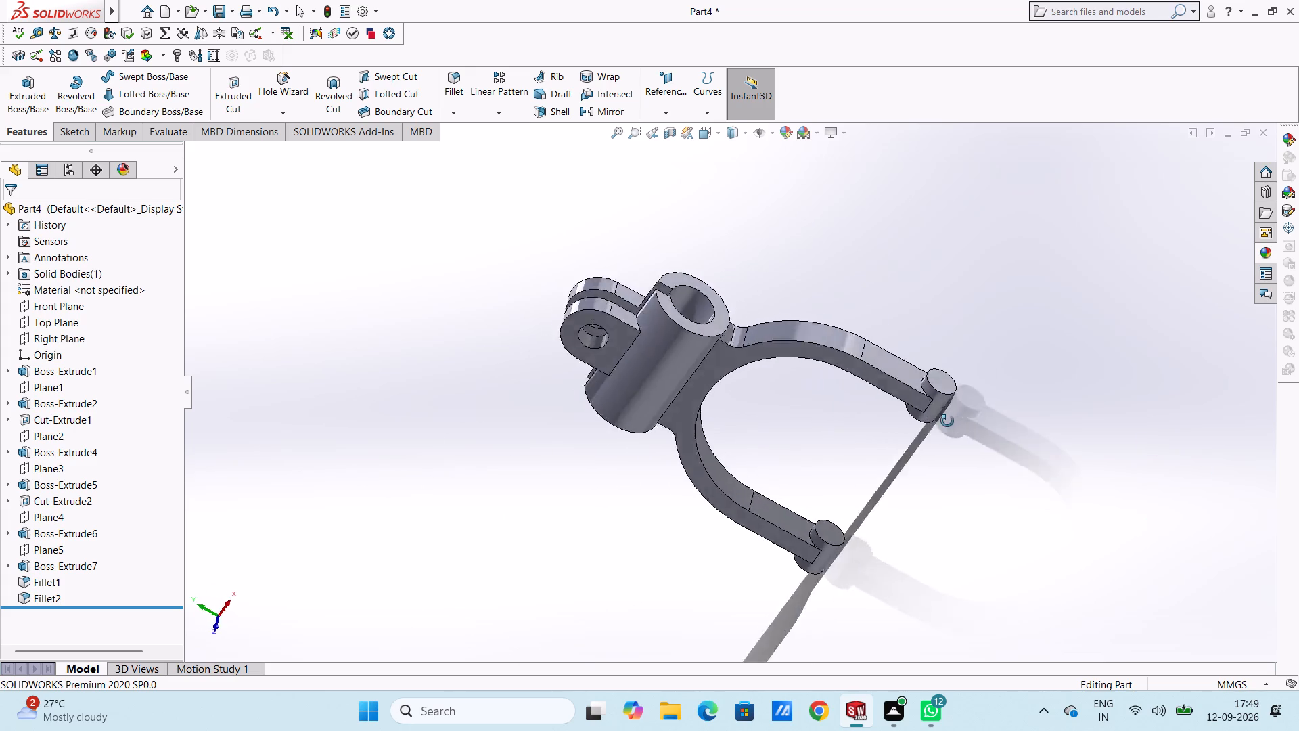
pyautogui.moveTo(947, 421); pyautogui.dragTo(1148, 353)
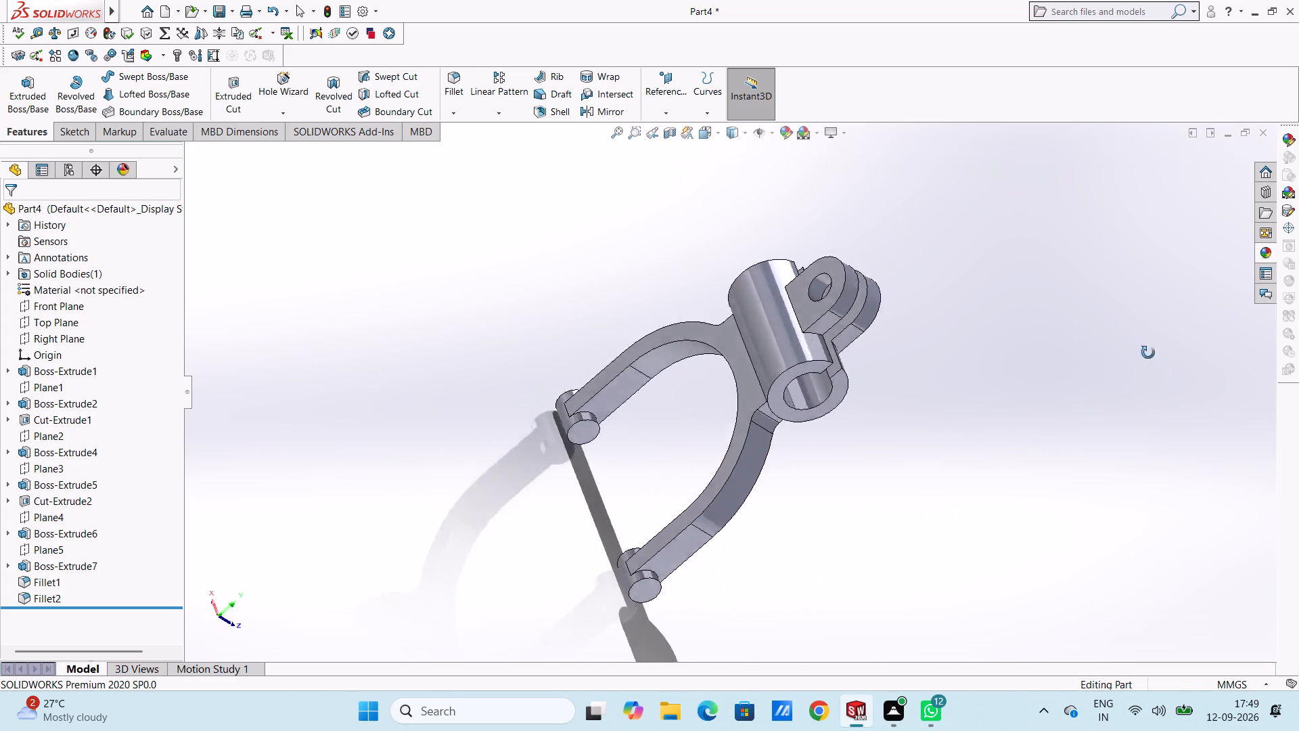
pyautogui.moveTo(1148, 353); pyautogui.dragTo(745, 433)
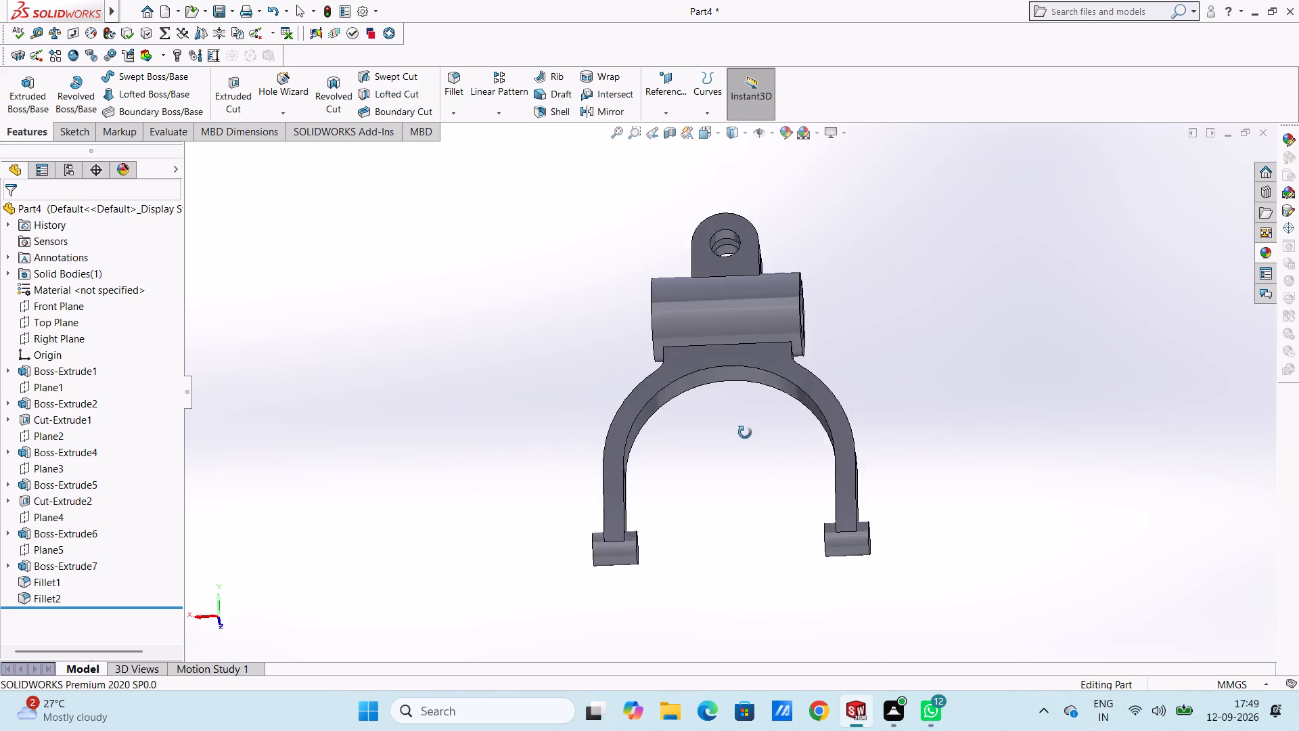
pyautogui.moveTo(745, 433); pyautogui.dragTo(1164, 561)
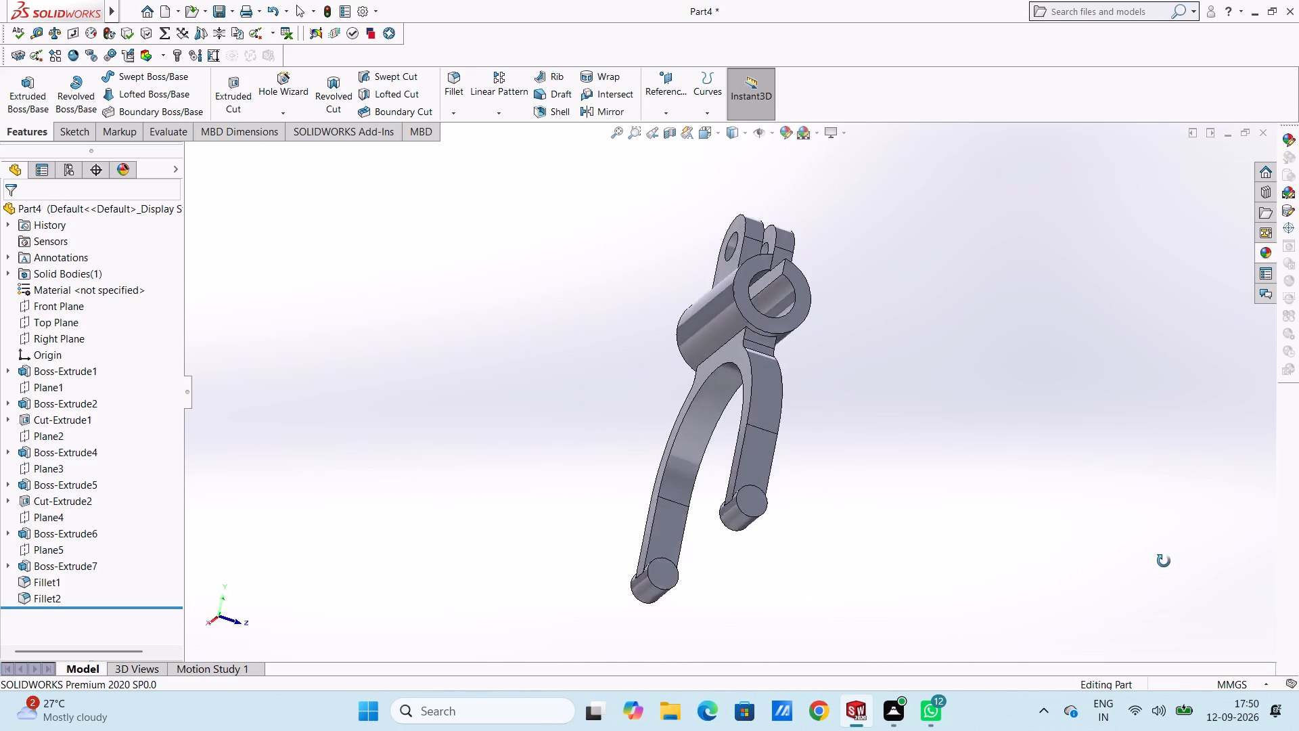
pyautogui.moveTo(1164, 561); pyautogui.dragTo(770, 342)
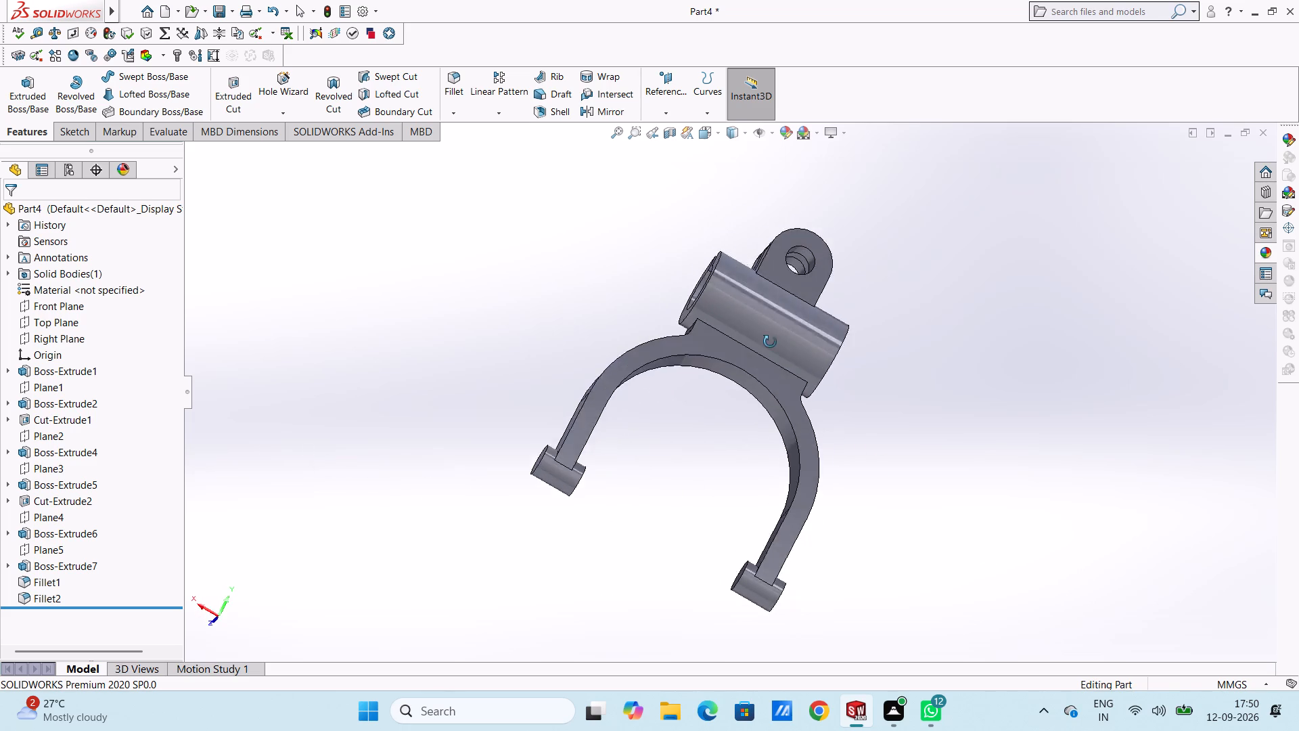
pyautogui.moveTo(770, 342); pyautogui.dragTo(1081, 579)
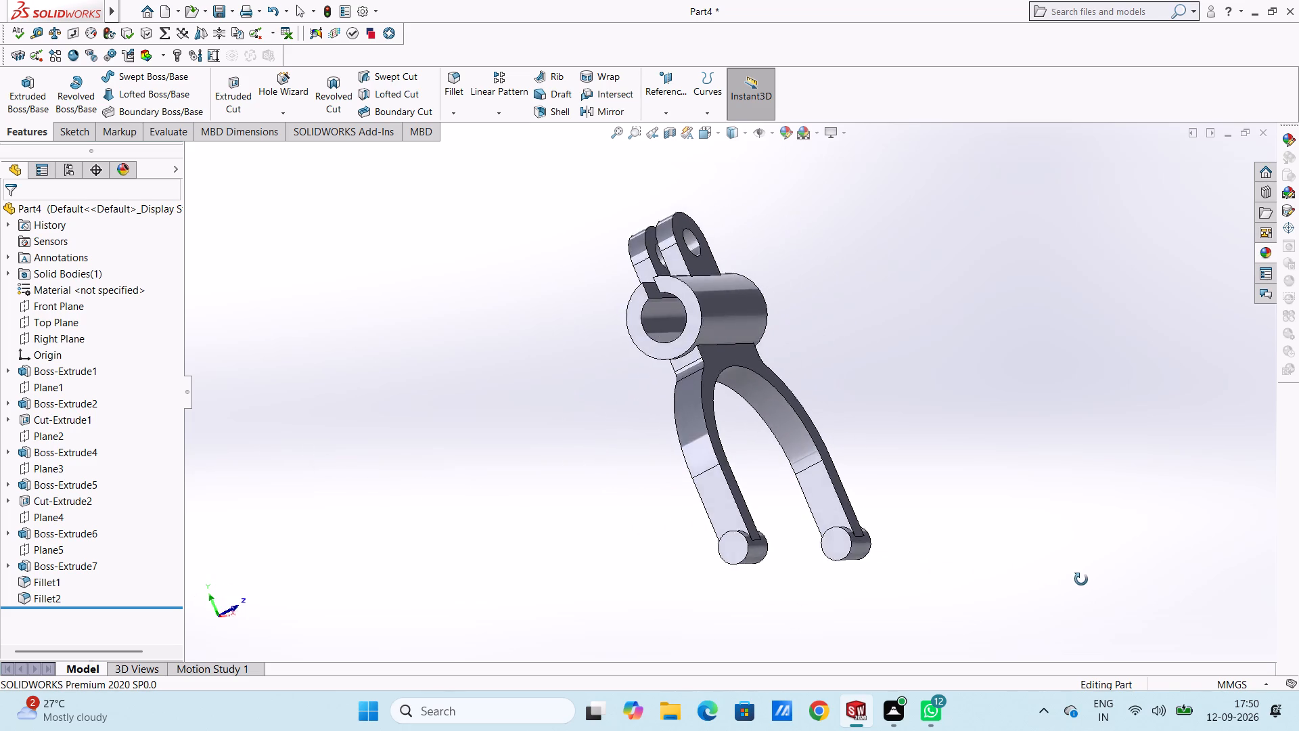
pyautogui.moveTo(1081, 579); pyautogui.dragTo(1043, 583)
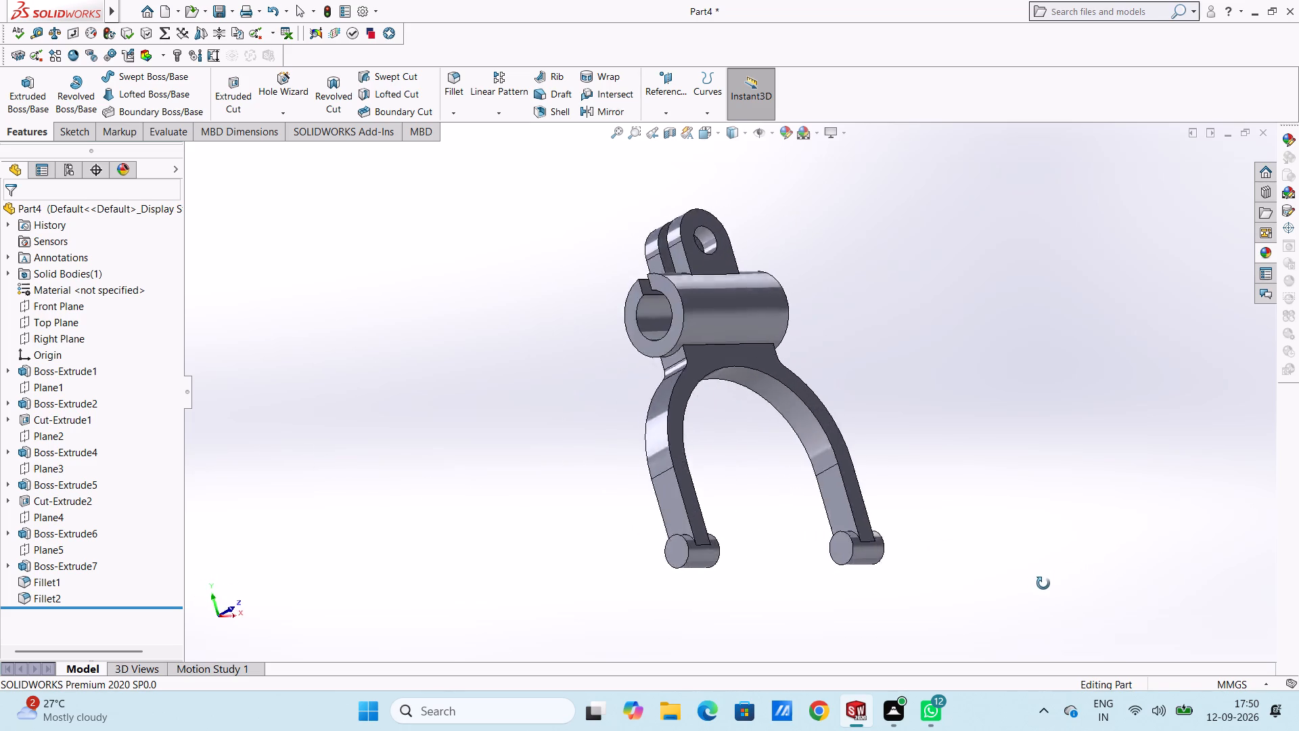
pyautogui.moveTo(1043, 583); pyautogui.dragTo(882, 594)
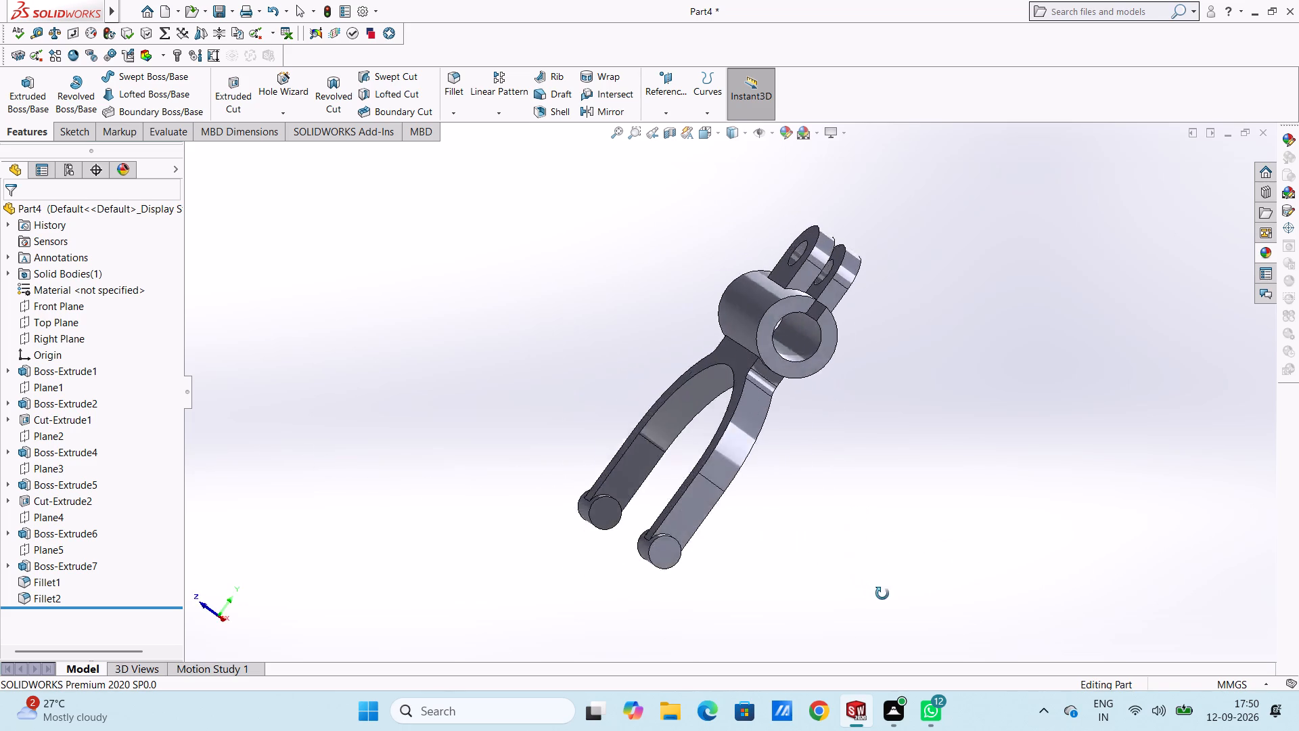
pyautogui.moveTo(882, 594); pyautogui.dragTo(799, 311)
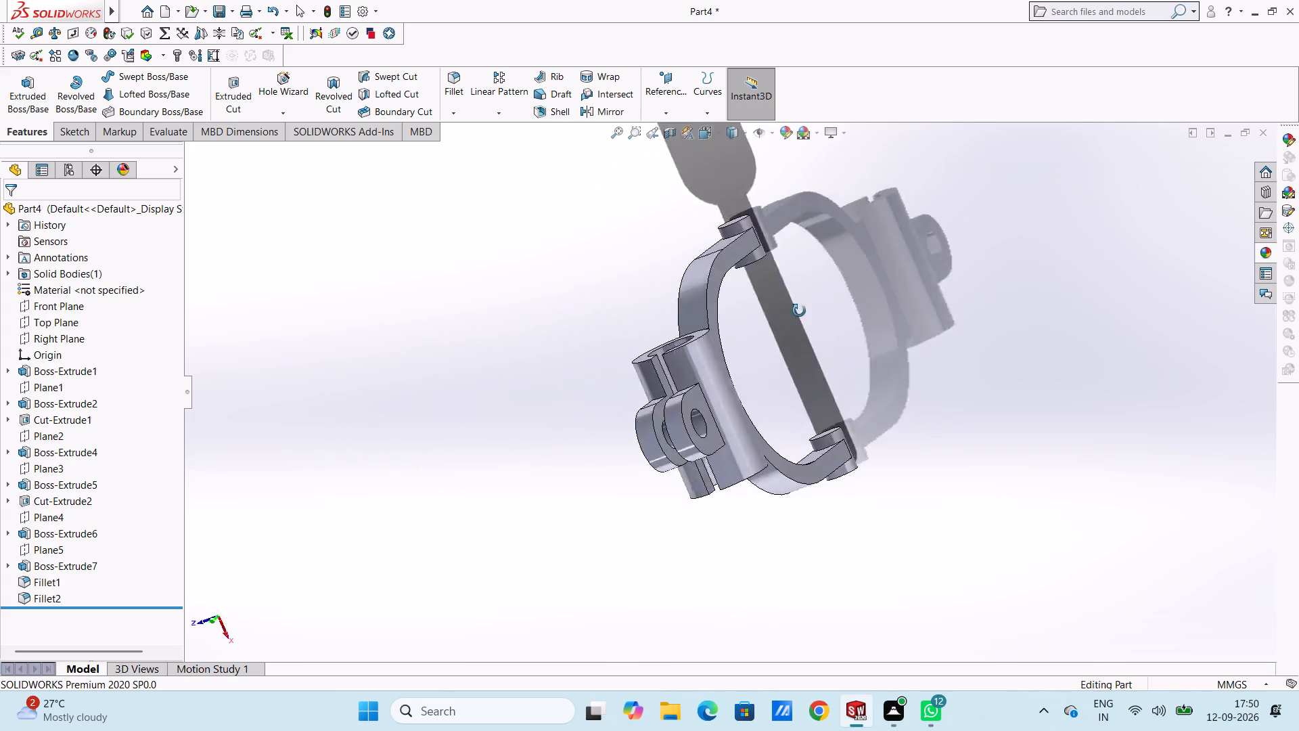
pyautogui.moveTo(799, 311); pyautogui.dragTo(1062, 166)
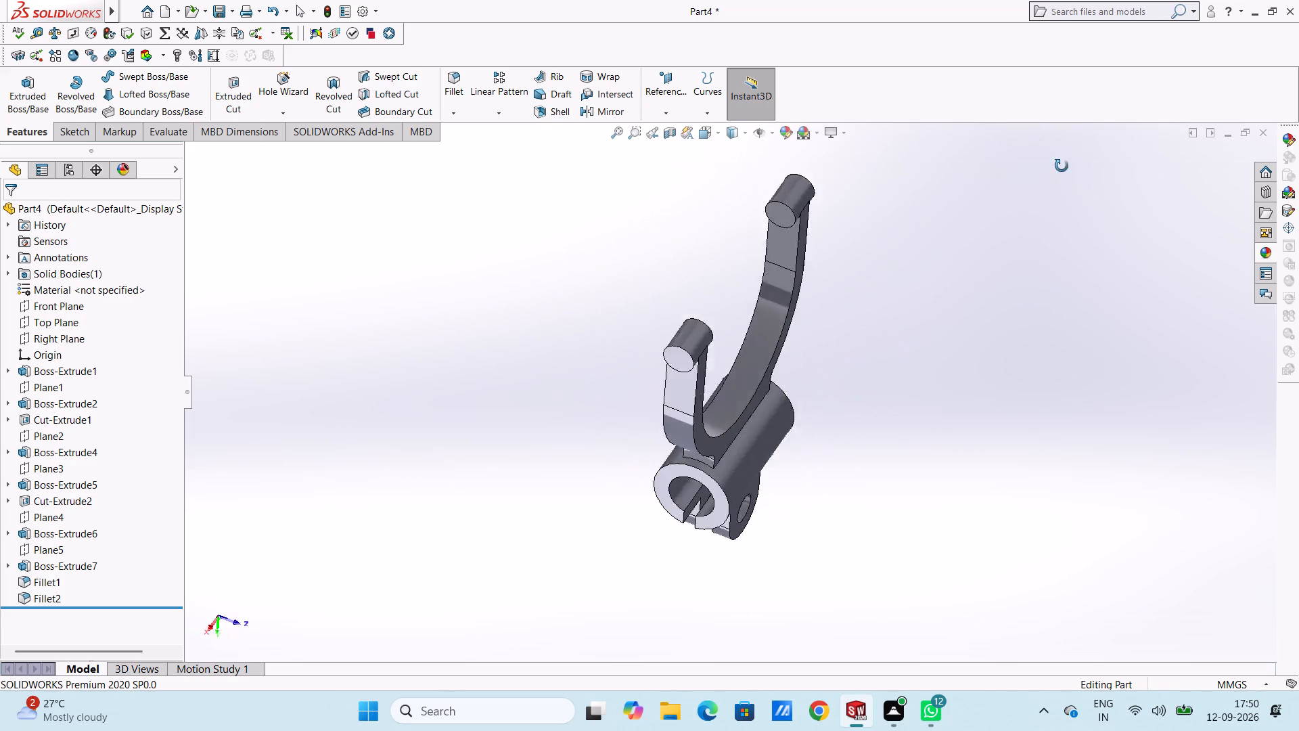
pyautogui.moveTo(1062, 166); pyautogui.dragTo(1146, 368)
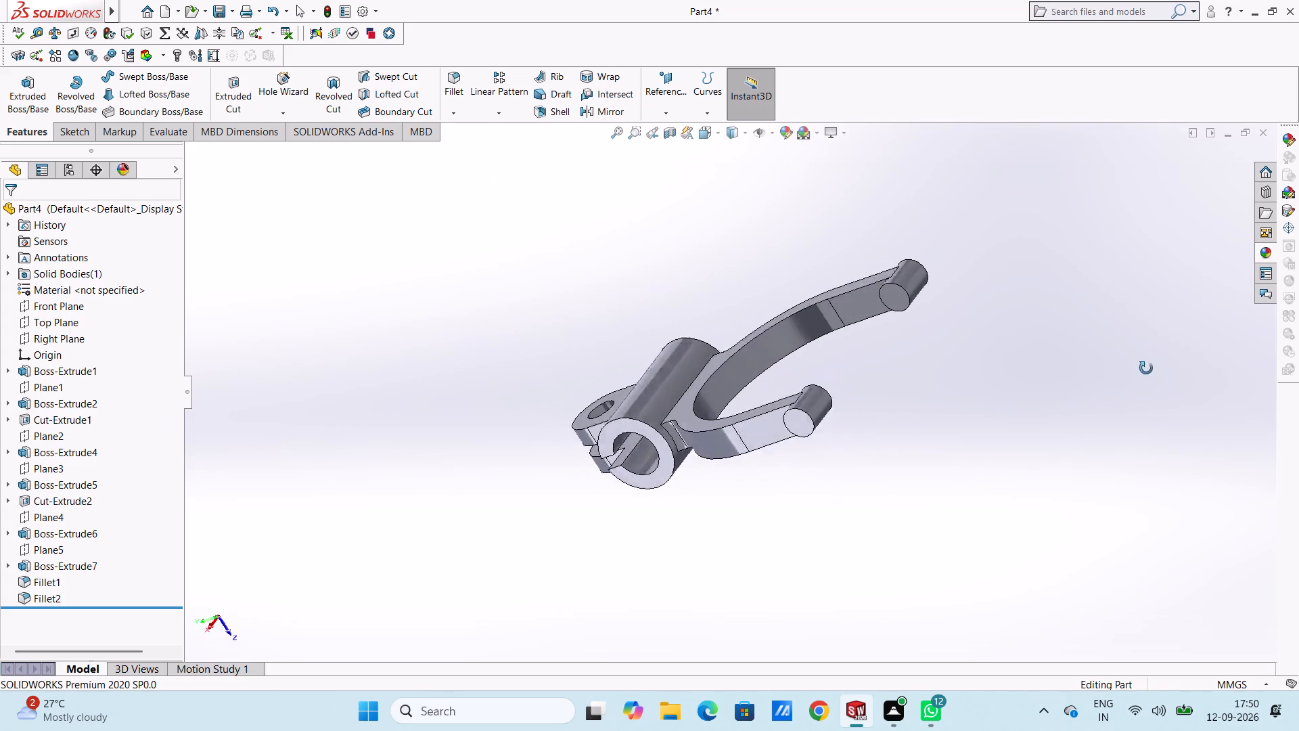
pyautogui.moveTo(1146, 368); pyautogui.dragTo(525, 296)
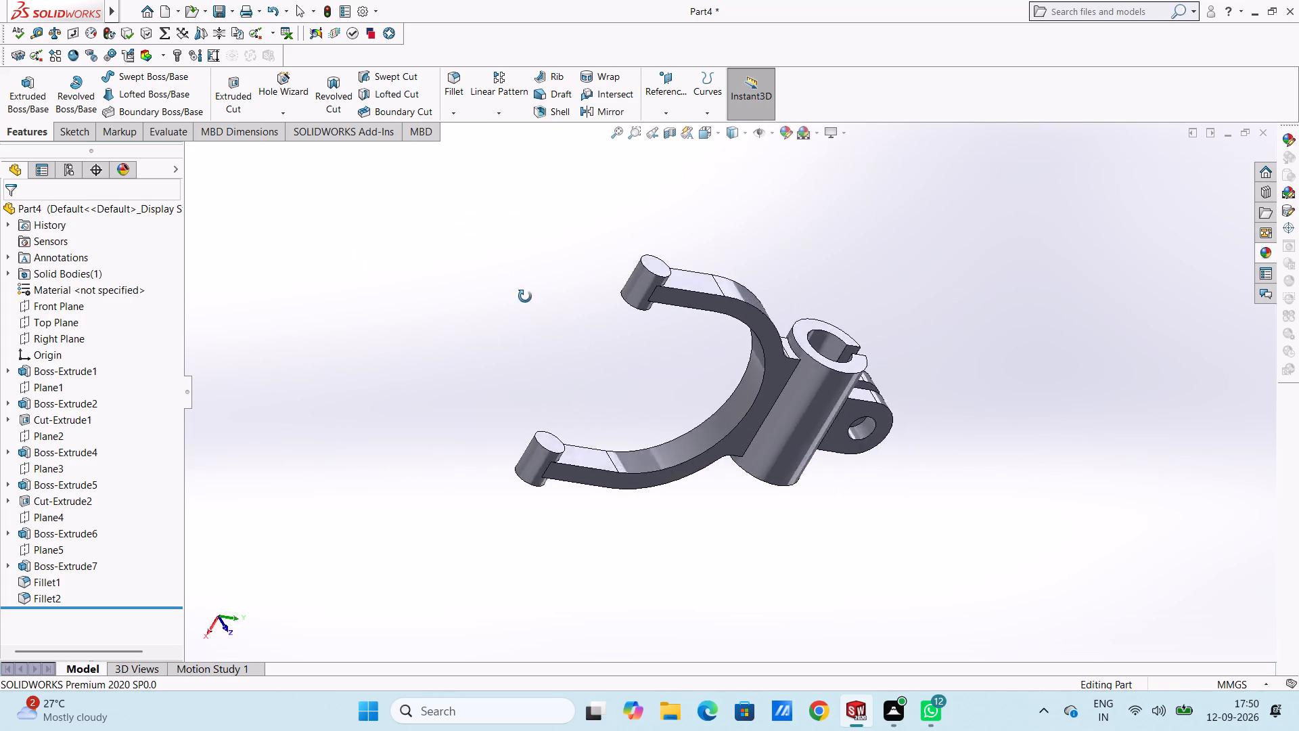
pyautogui.moveTo(525, 296); pyautogui.dragTo(1096, 252)
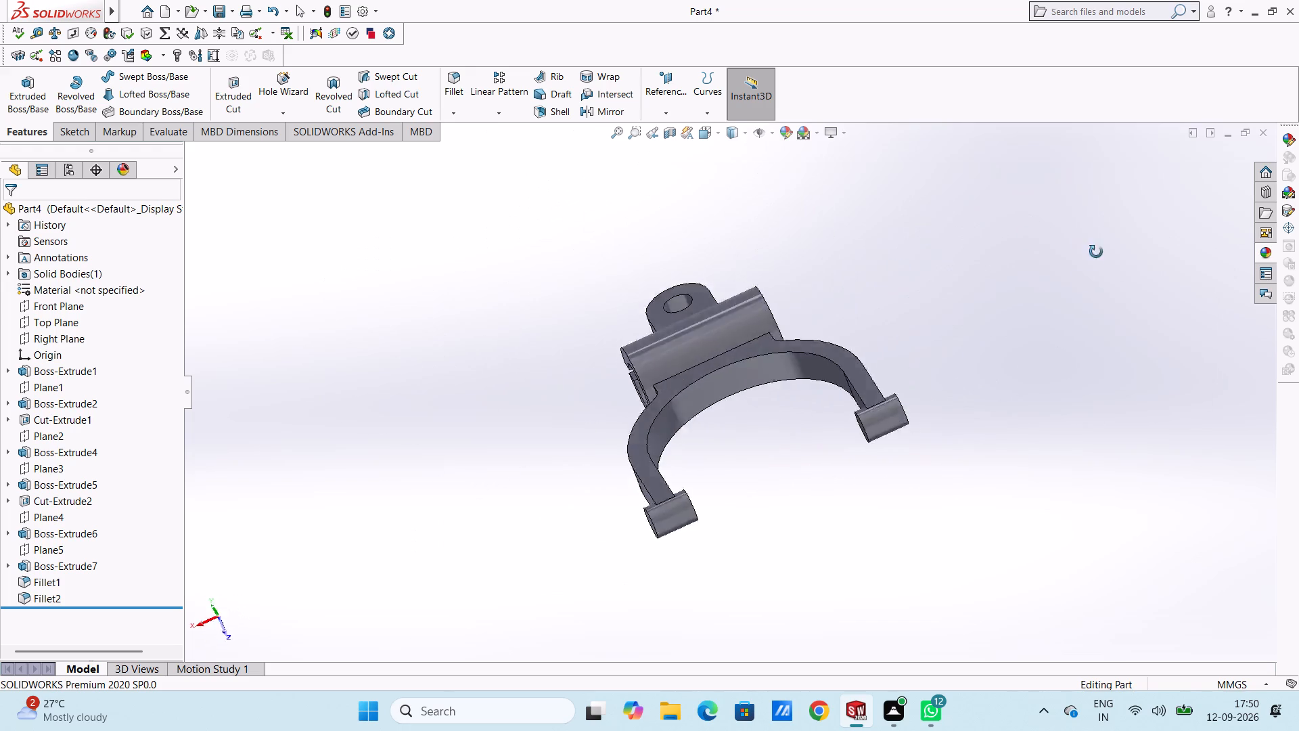
# Examine the fork's ring, lugs, arch and leg-end bosses from several angles, finishing in the isometric view.
pyautogui.moveTo(1096, 252); pyautogui.dragTo(1108, 352)
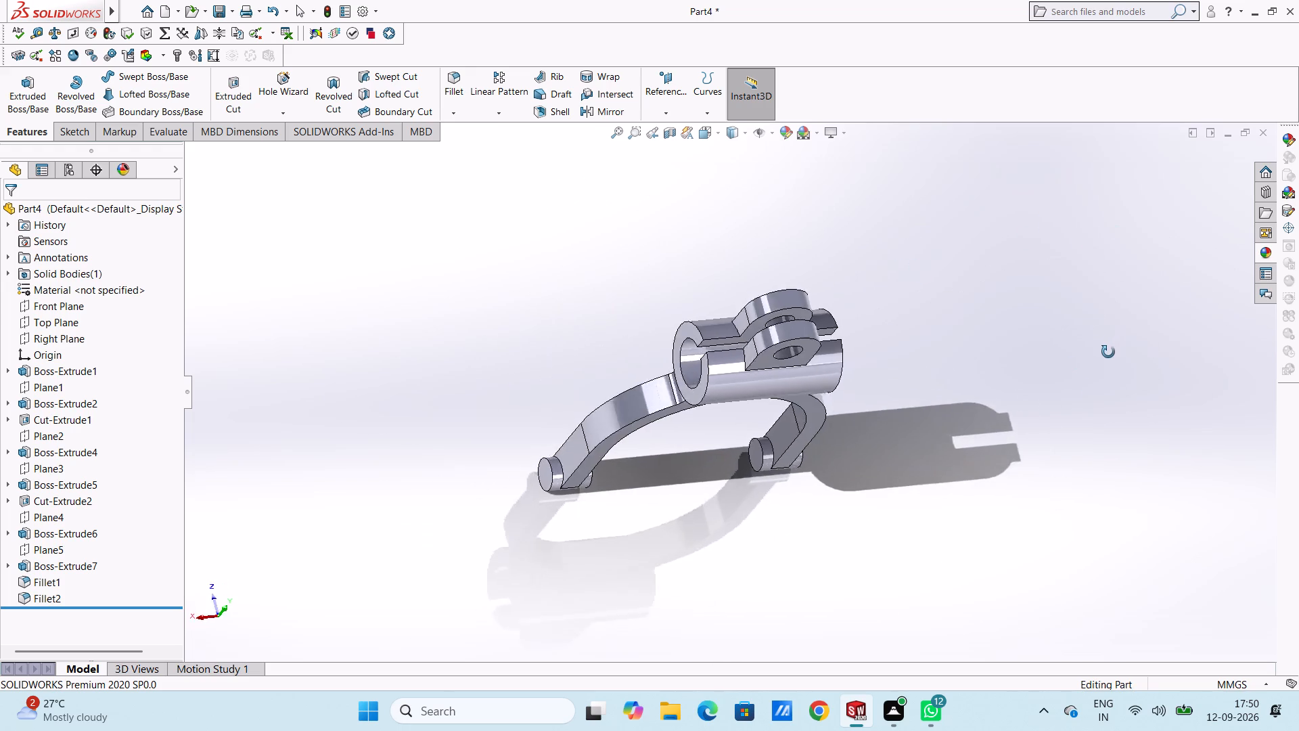
pyautogui.moveTo(1108, 352); pyautogui.dragTo(1080, 453)
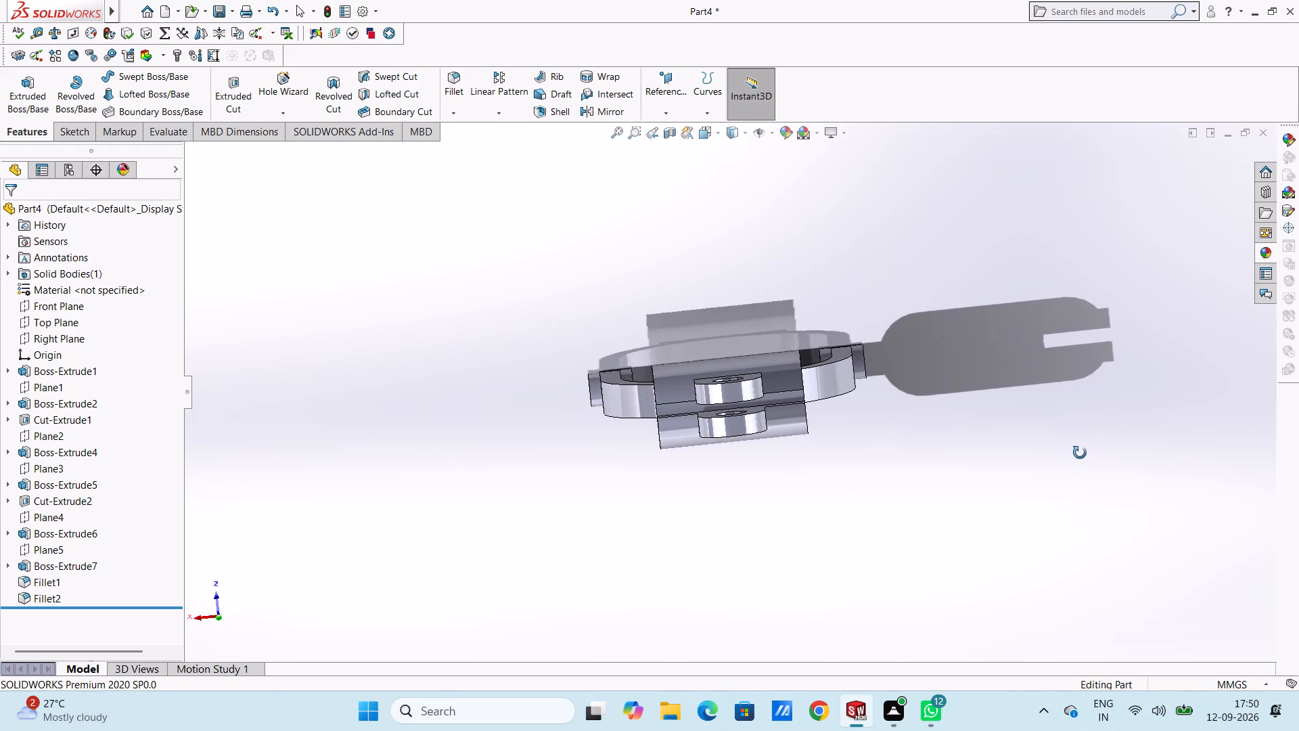
pyautogui.moveTo(1080, 453); pyautogui.dragTo(1076, 428)
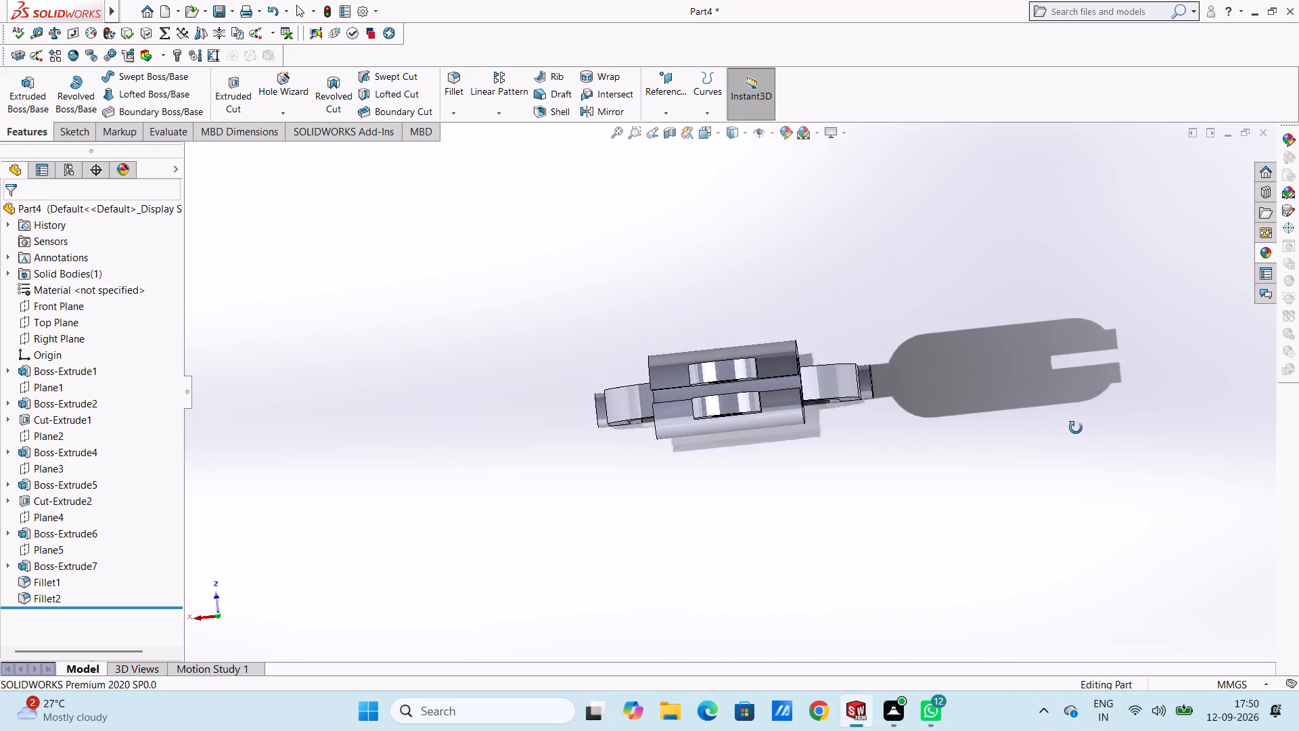
pyautogui.moveTo(1076, 428); pyautogui.dragTo(1088, 247)
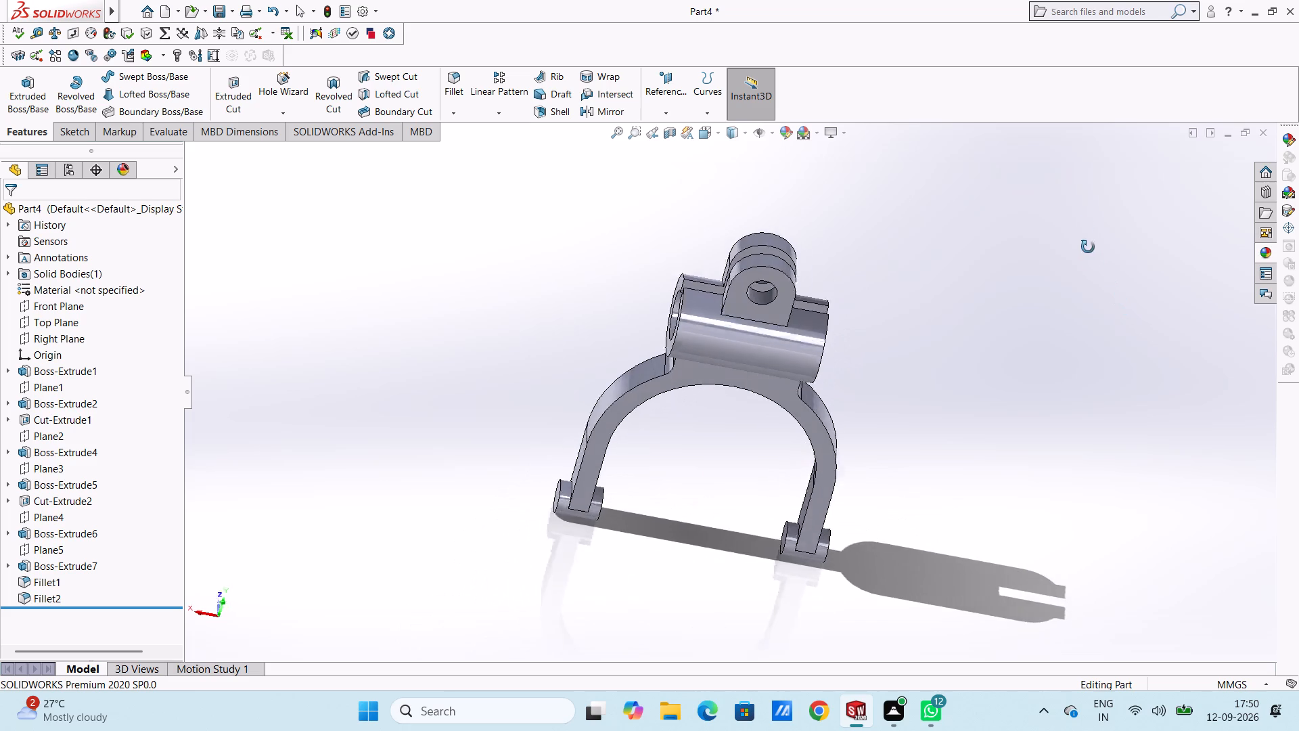
pyautogui.moveTo(1088, 247); pyautogui.dragTo(1013, 234)
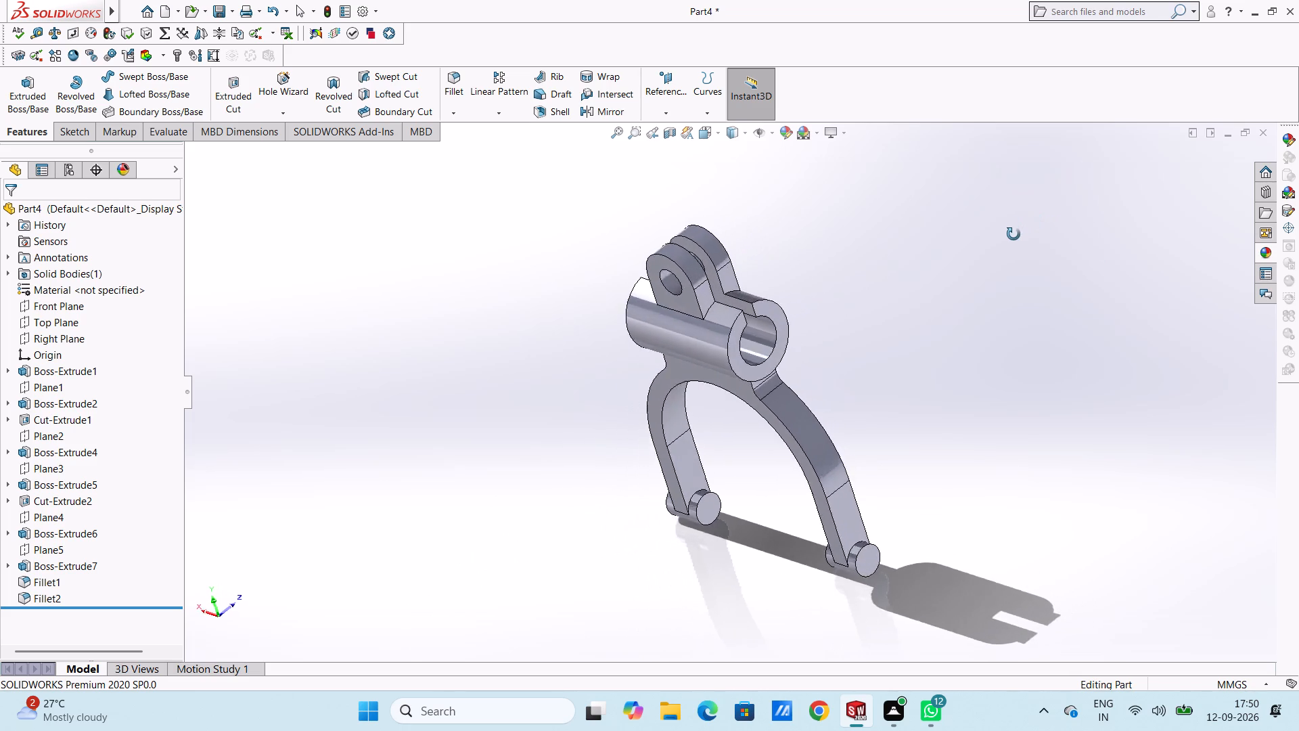
pyautogui.moveTo(1013, 234); pyautogui.dragTo(896, 386)
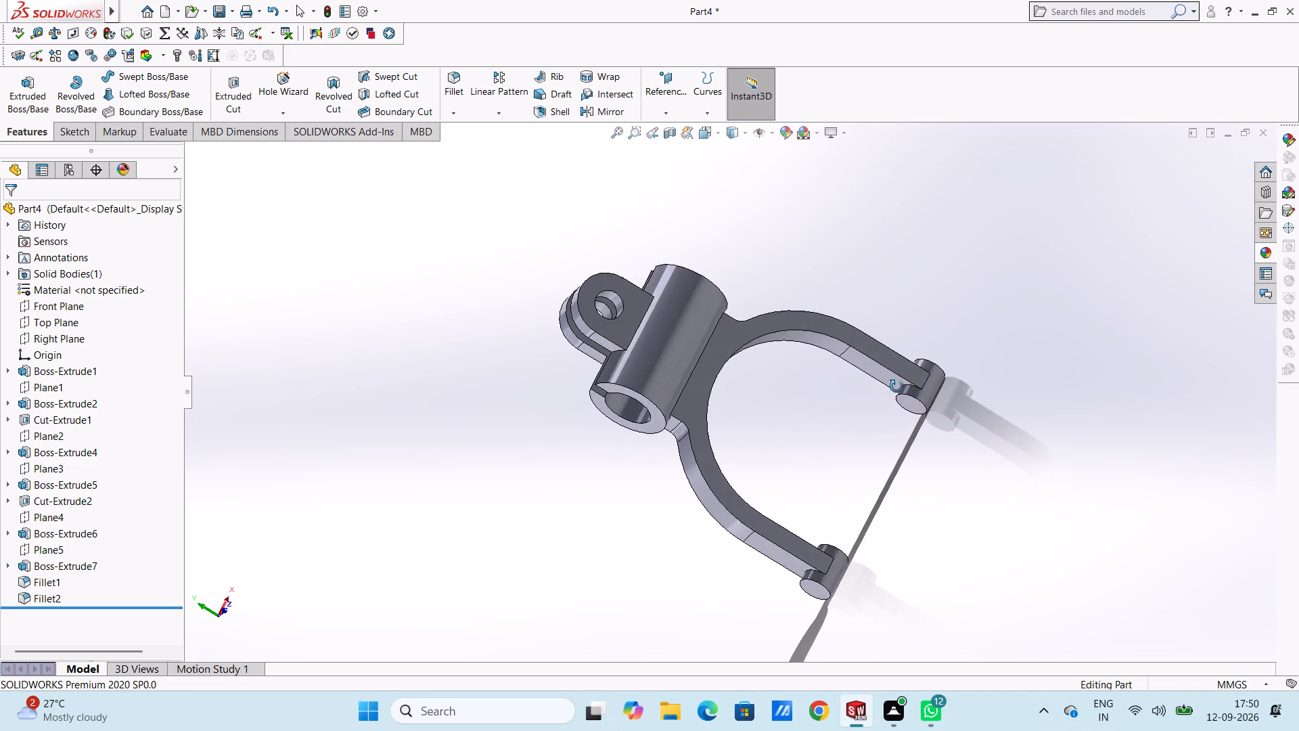
pyautogui.moveTo(896, 386); pyautogui.dragTo(1182, 444)
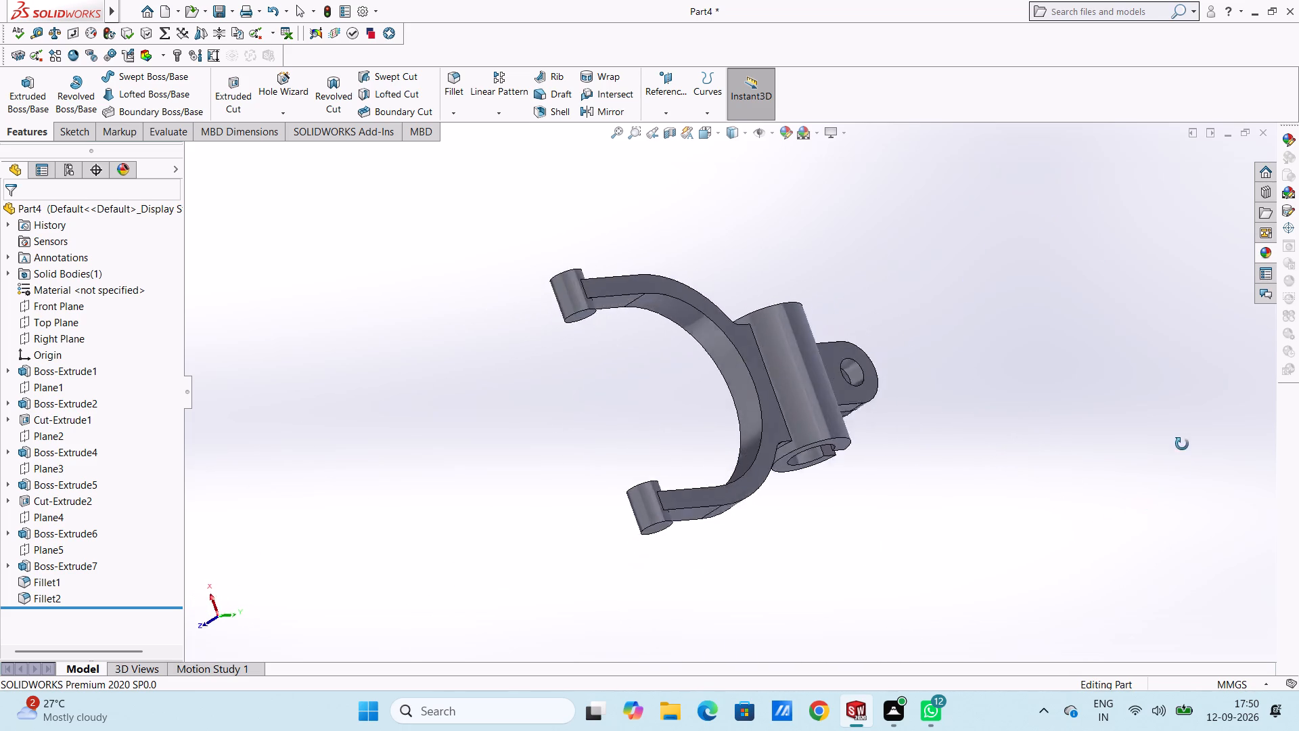
pyautogui.moveTo(1182, 444); pyautogui.dragTo(867, 354)
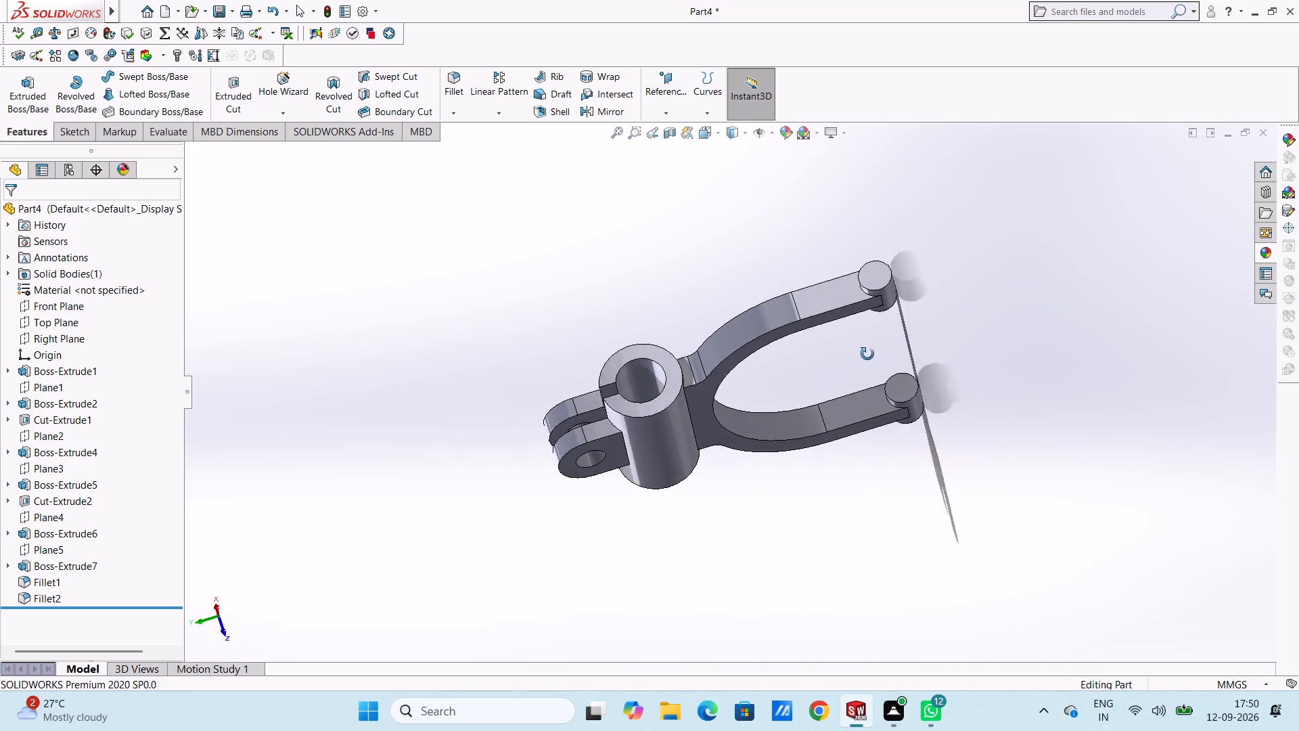
pyautogui.moveTo(867, 354); pyautogui.dragTo(862, 393)
pyautogui.press('Escape')
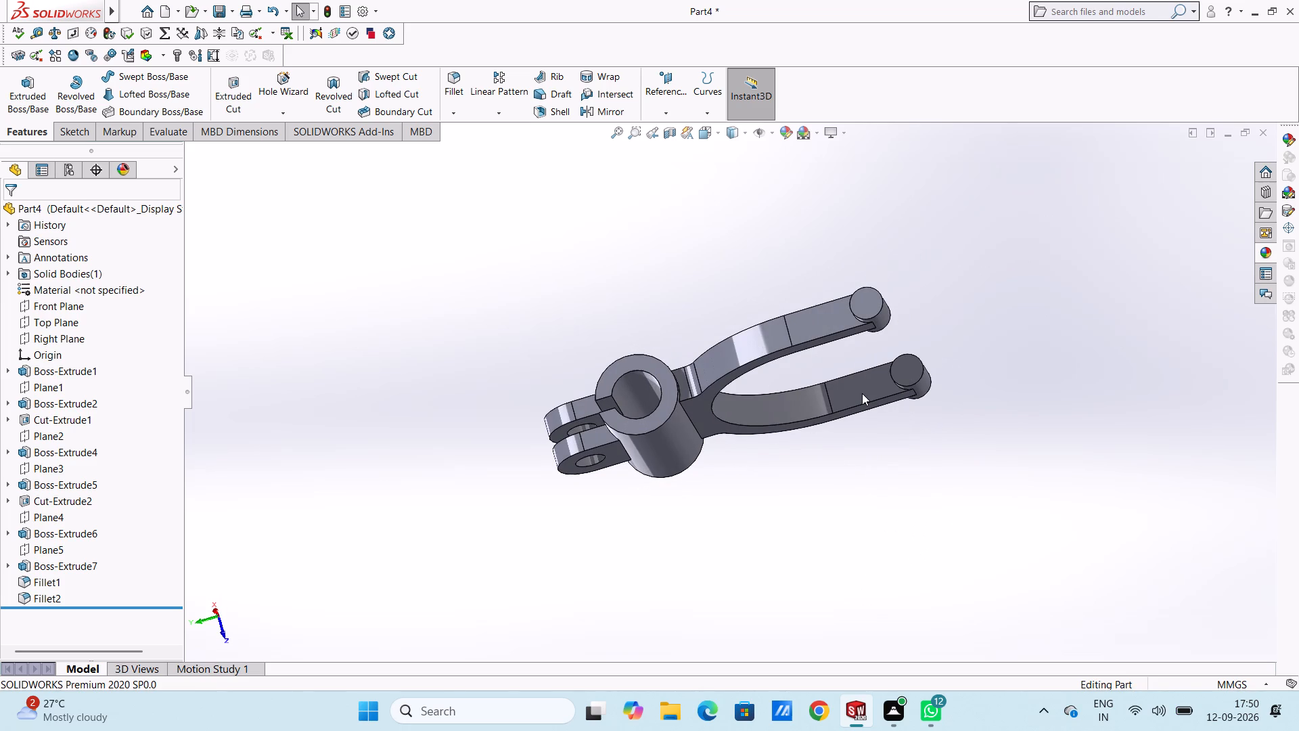
pyautogui.hotkey('ctrl', '7')
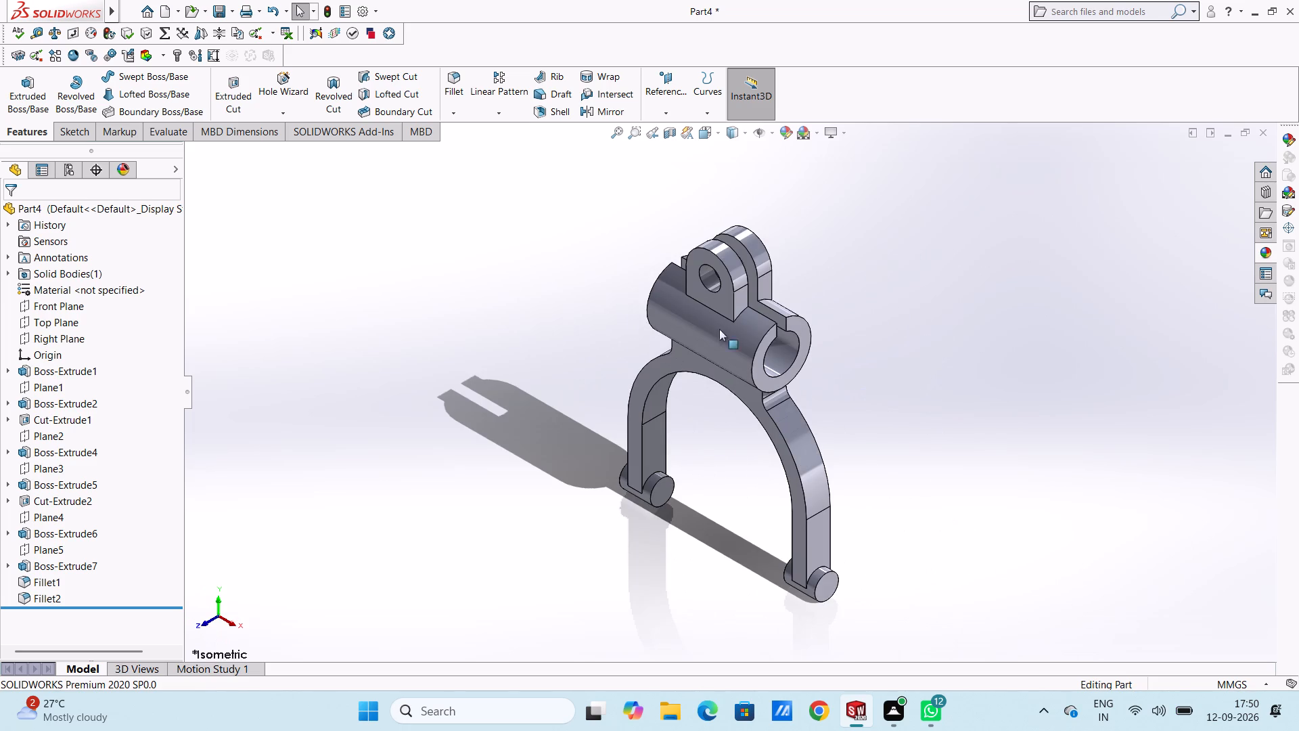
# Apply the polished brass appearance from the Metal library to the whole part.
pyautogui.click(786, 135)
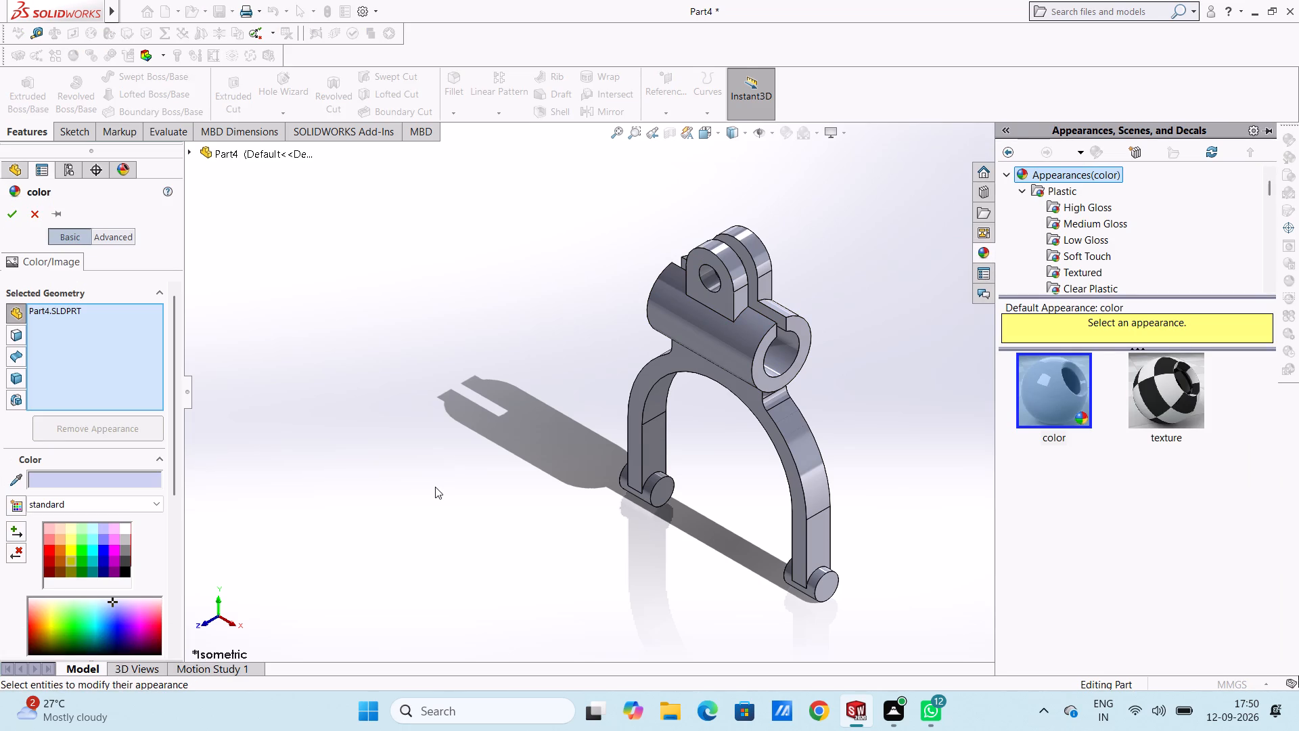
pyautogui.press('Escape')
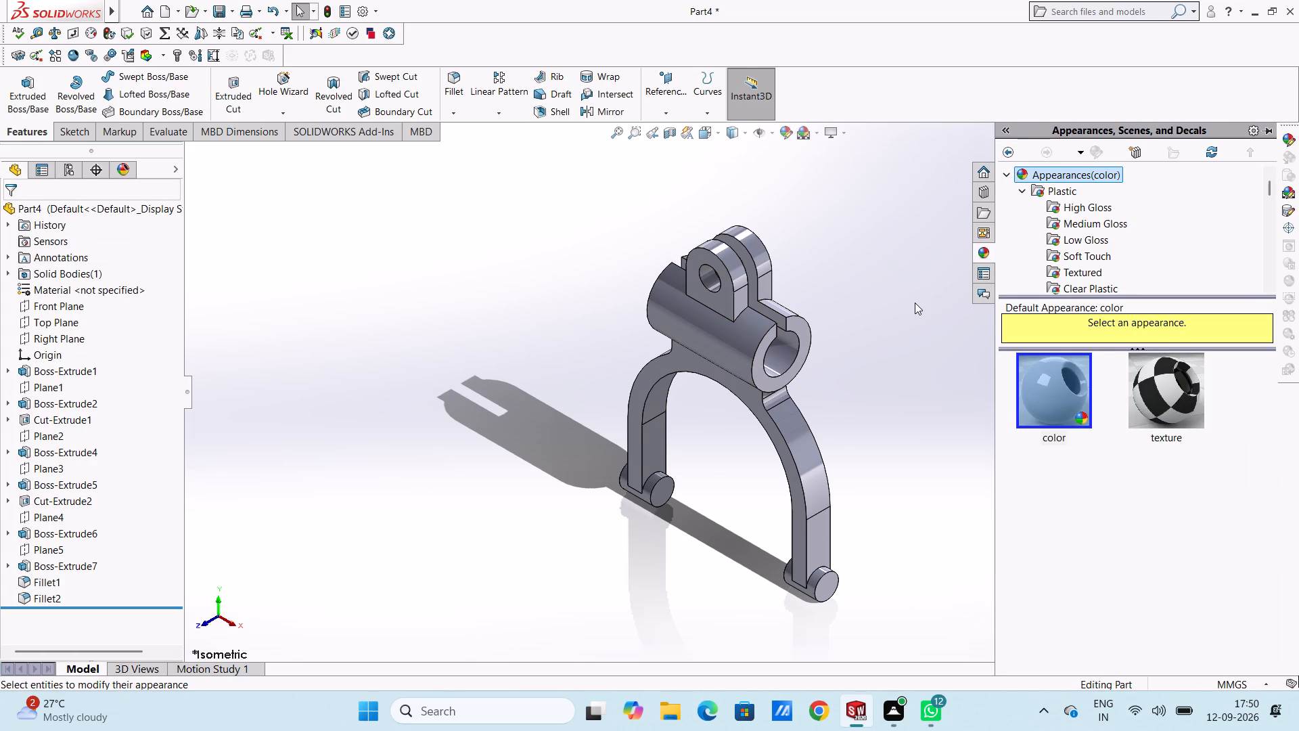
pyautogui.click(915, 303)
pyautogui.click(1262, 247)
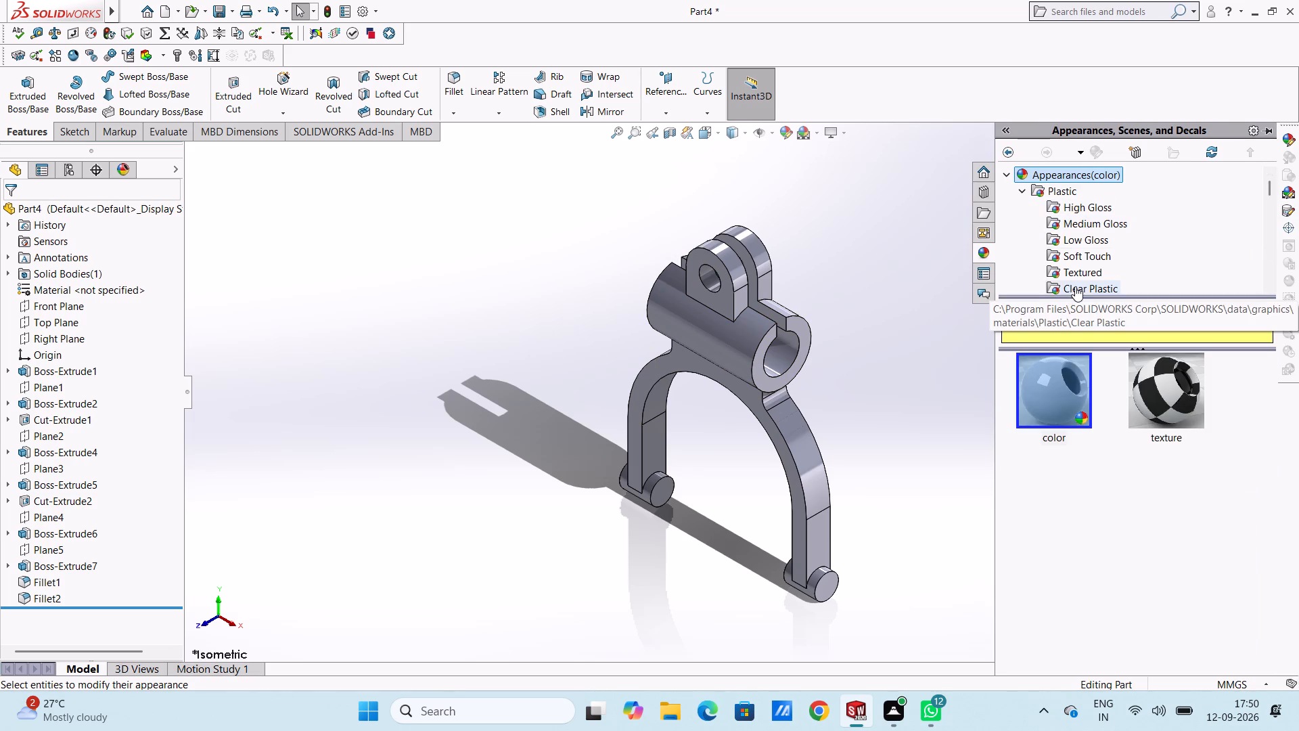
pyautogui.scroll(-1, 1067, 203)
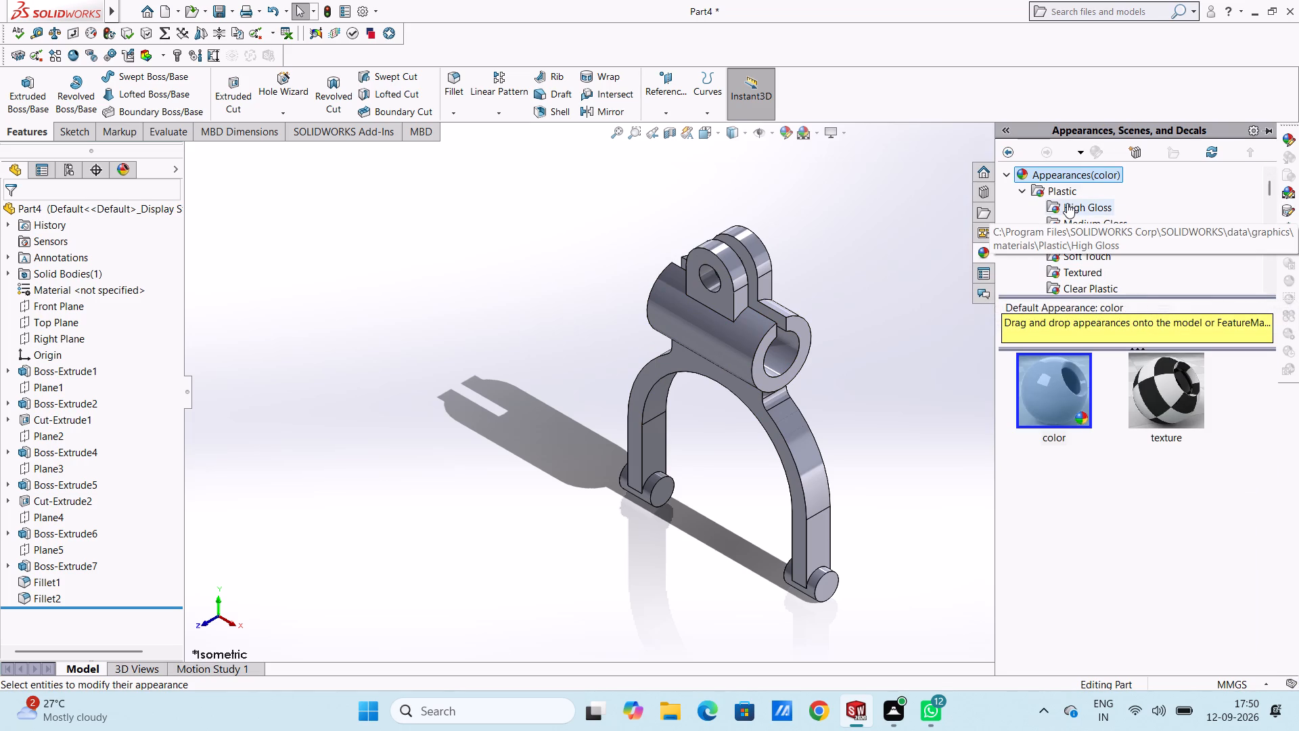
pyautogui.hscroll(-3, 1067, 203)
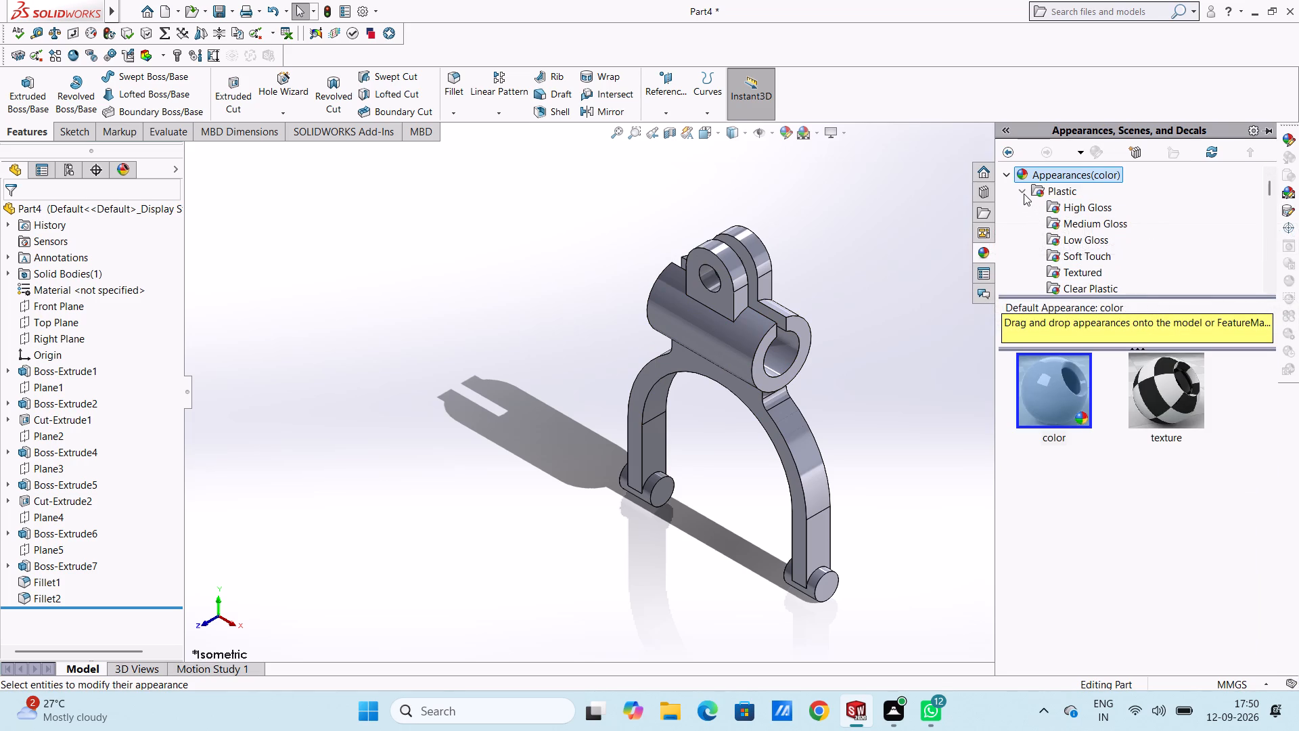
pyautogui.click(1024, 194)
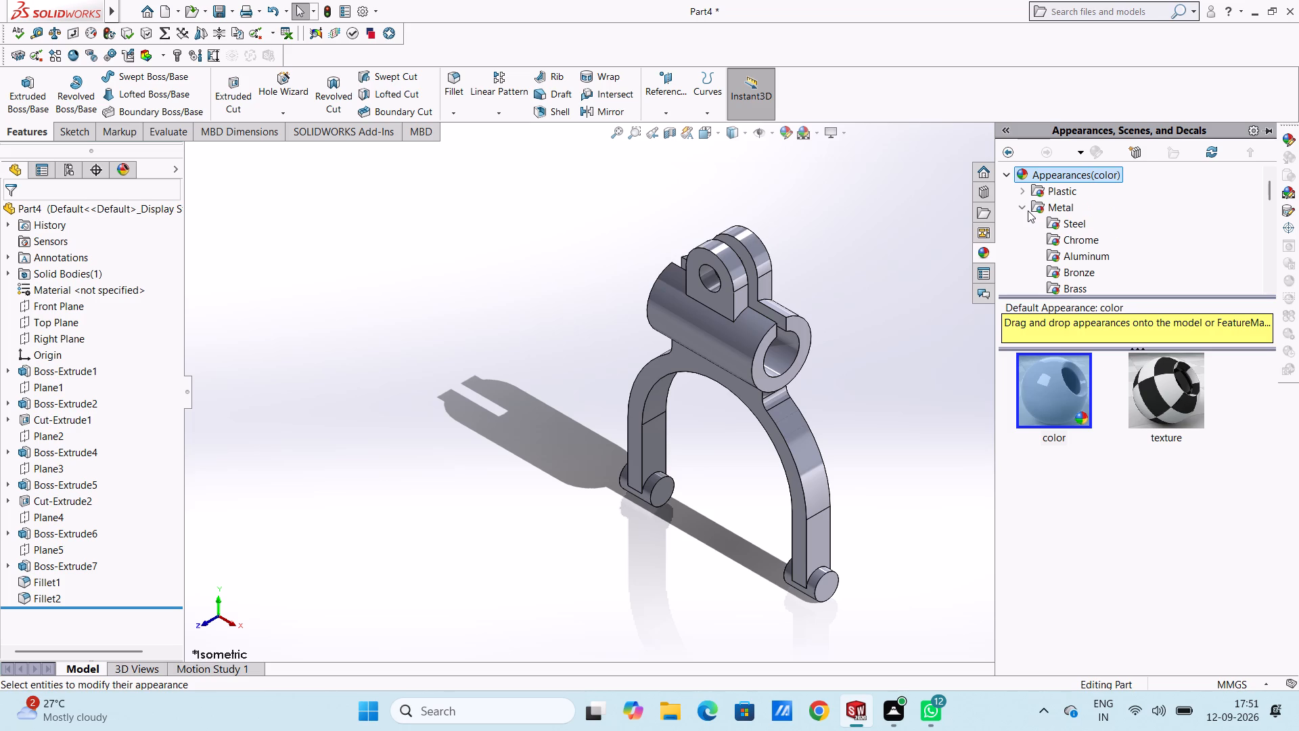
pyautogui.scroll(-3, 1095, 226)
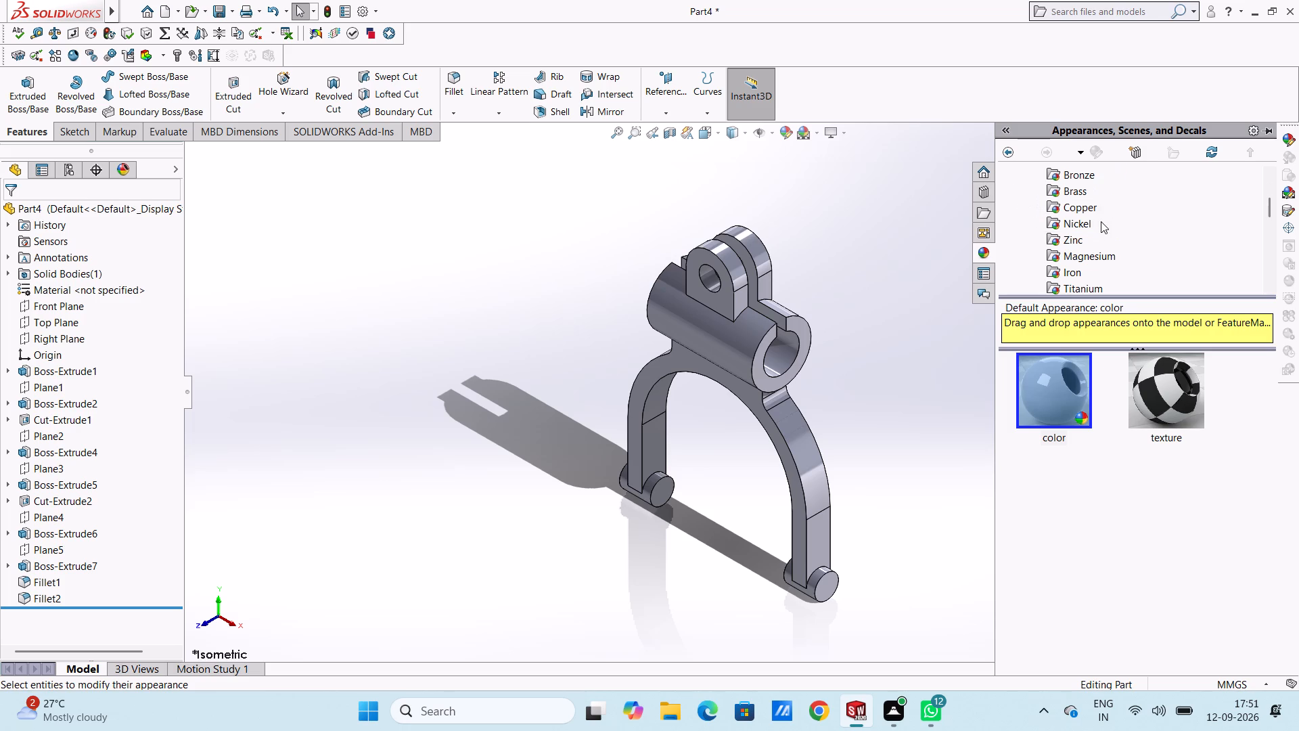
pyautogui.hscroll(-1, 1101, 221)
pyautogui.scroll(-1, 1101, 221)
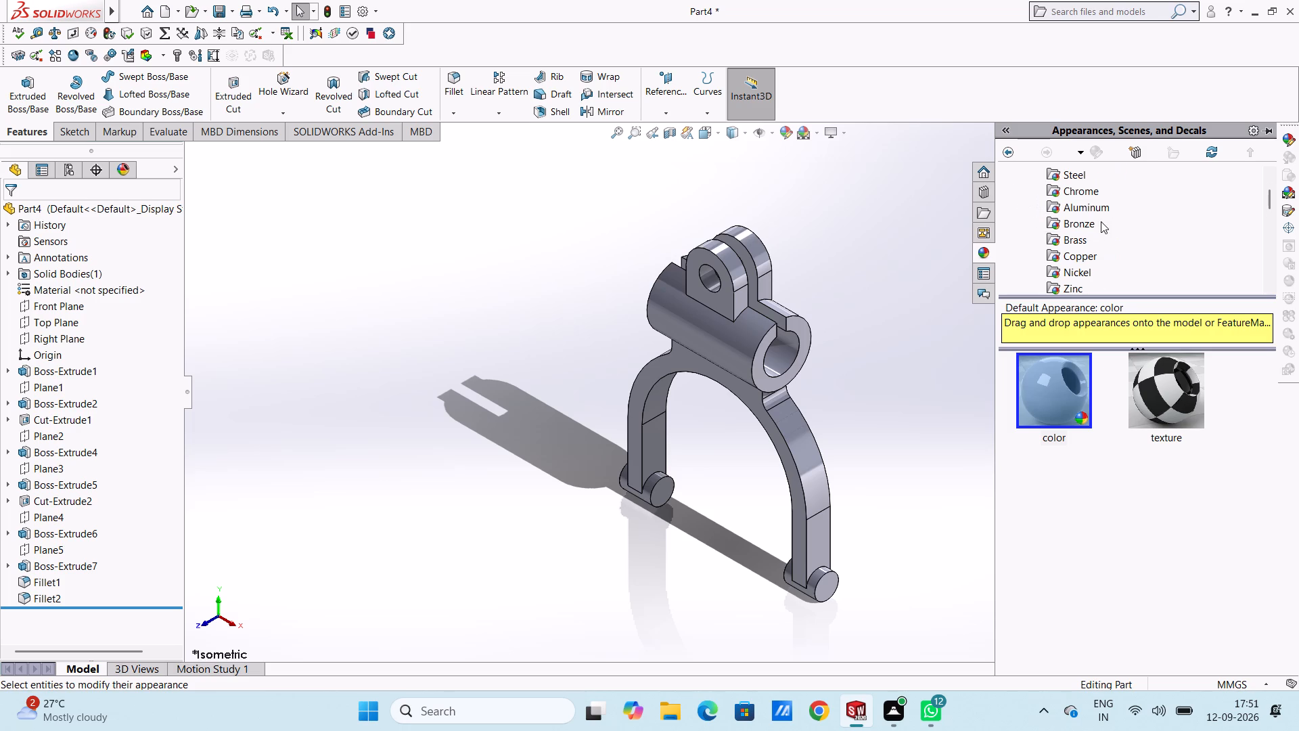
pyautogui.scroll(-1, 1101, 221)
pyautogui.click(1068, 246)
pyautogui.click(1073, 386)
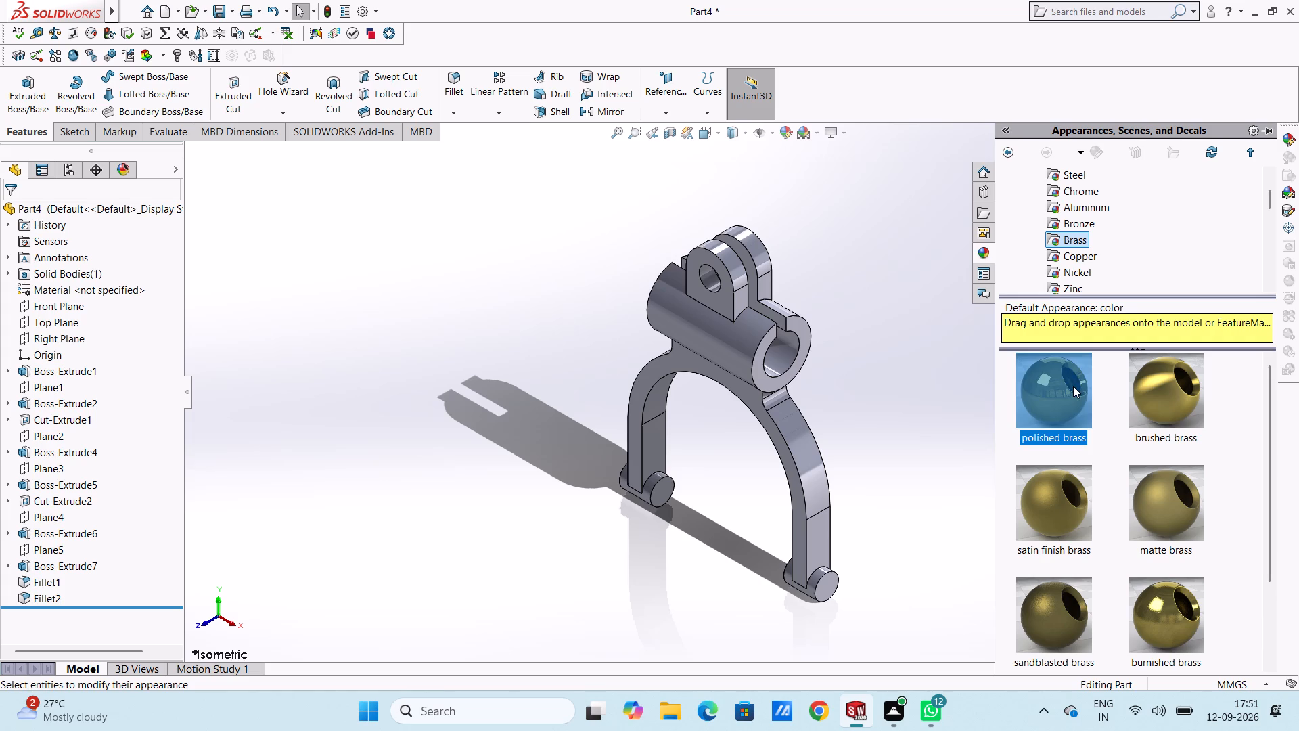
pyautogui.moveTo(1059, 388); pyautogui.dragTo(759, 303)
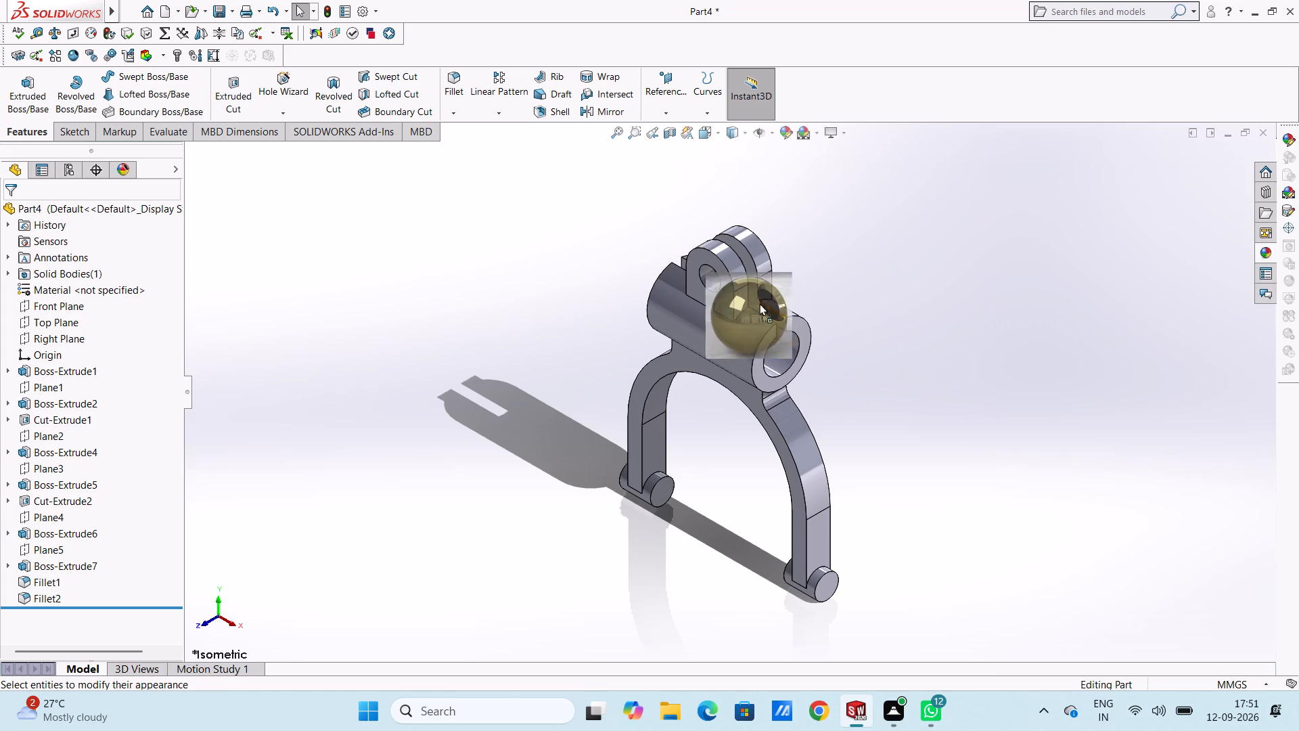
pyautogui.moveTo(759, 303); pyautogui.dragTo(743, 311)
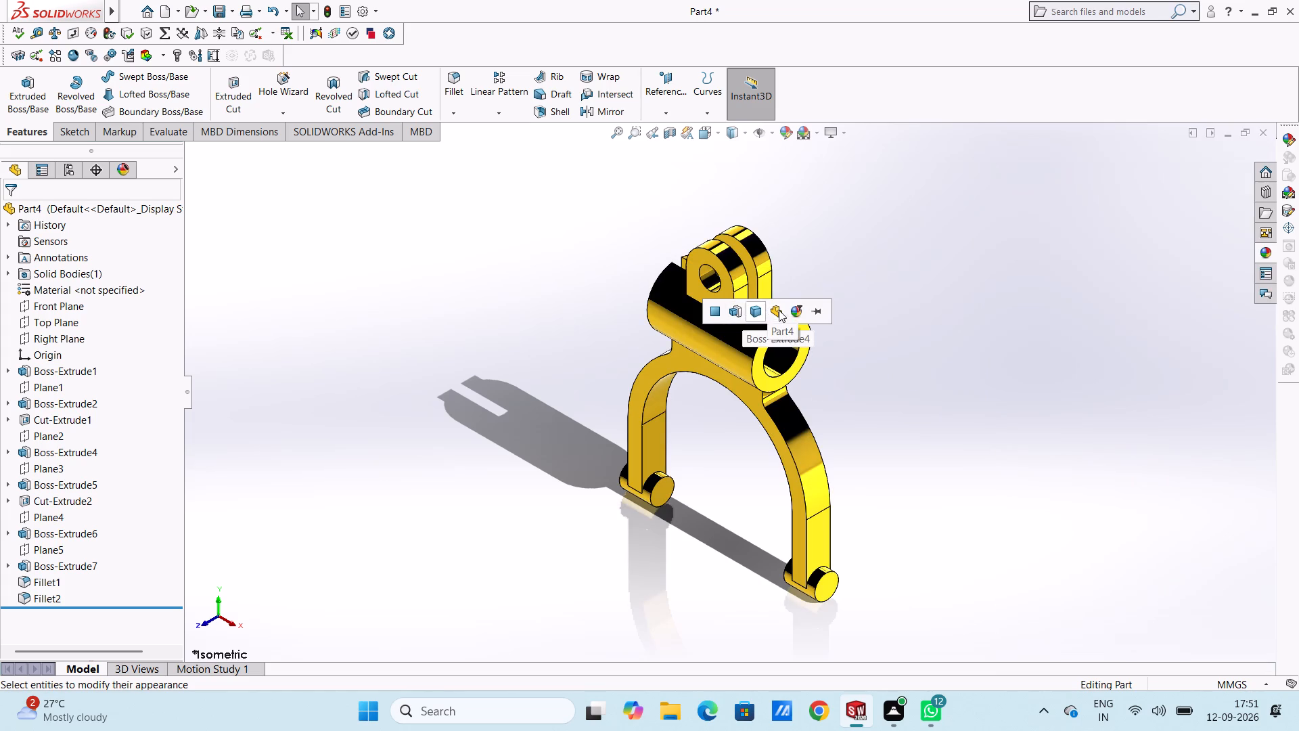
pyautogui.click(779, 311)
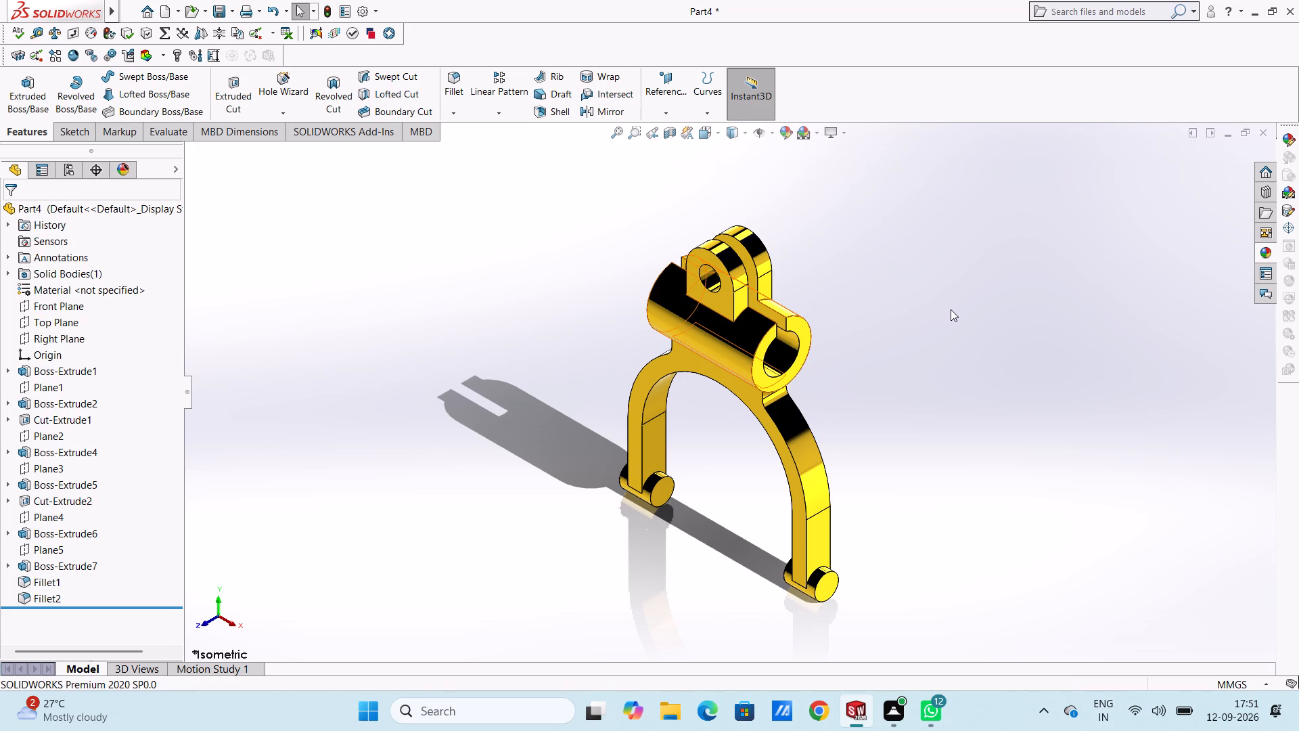
# Apply the brushed brass appearance to the whole part.
pyautogui.click(1265, 254)
pyautogui.click(1191, 382)
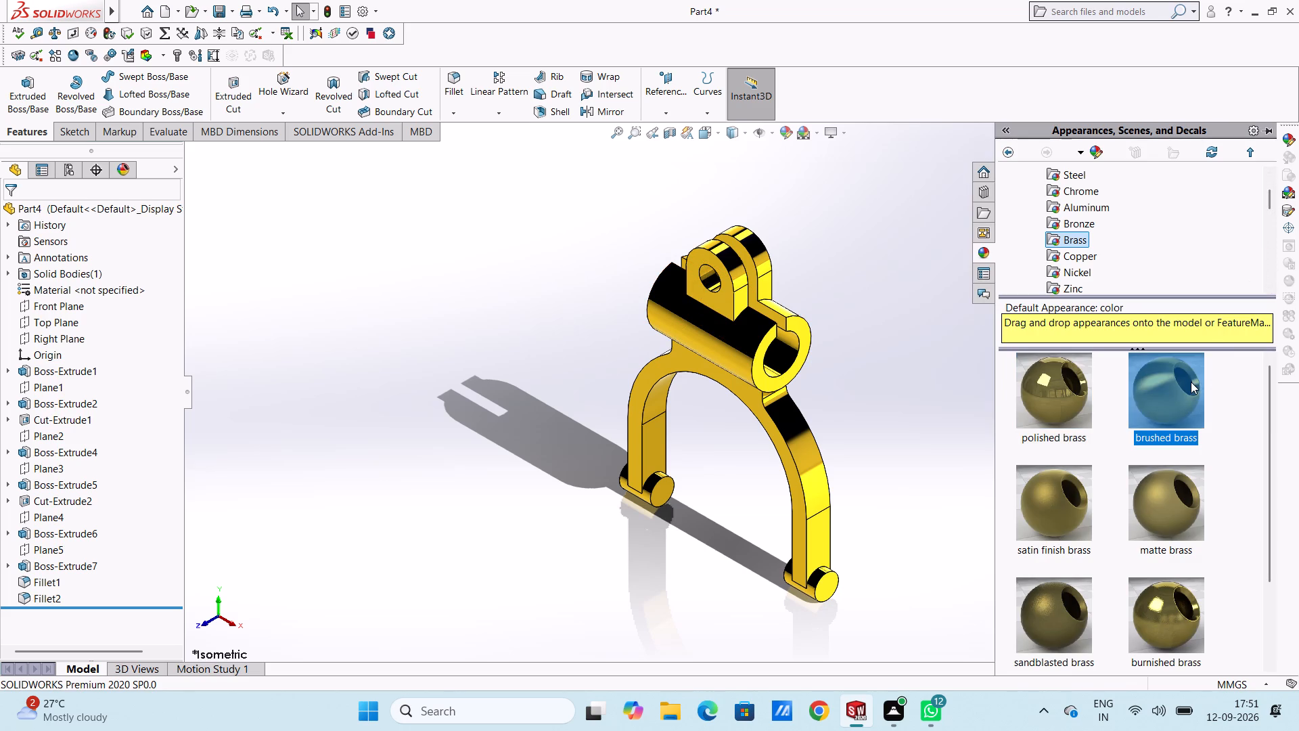
pyautogui.moveTo(1173, 379); pyautogui.dragTo(776, 336)
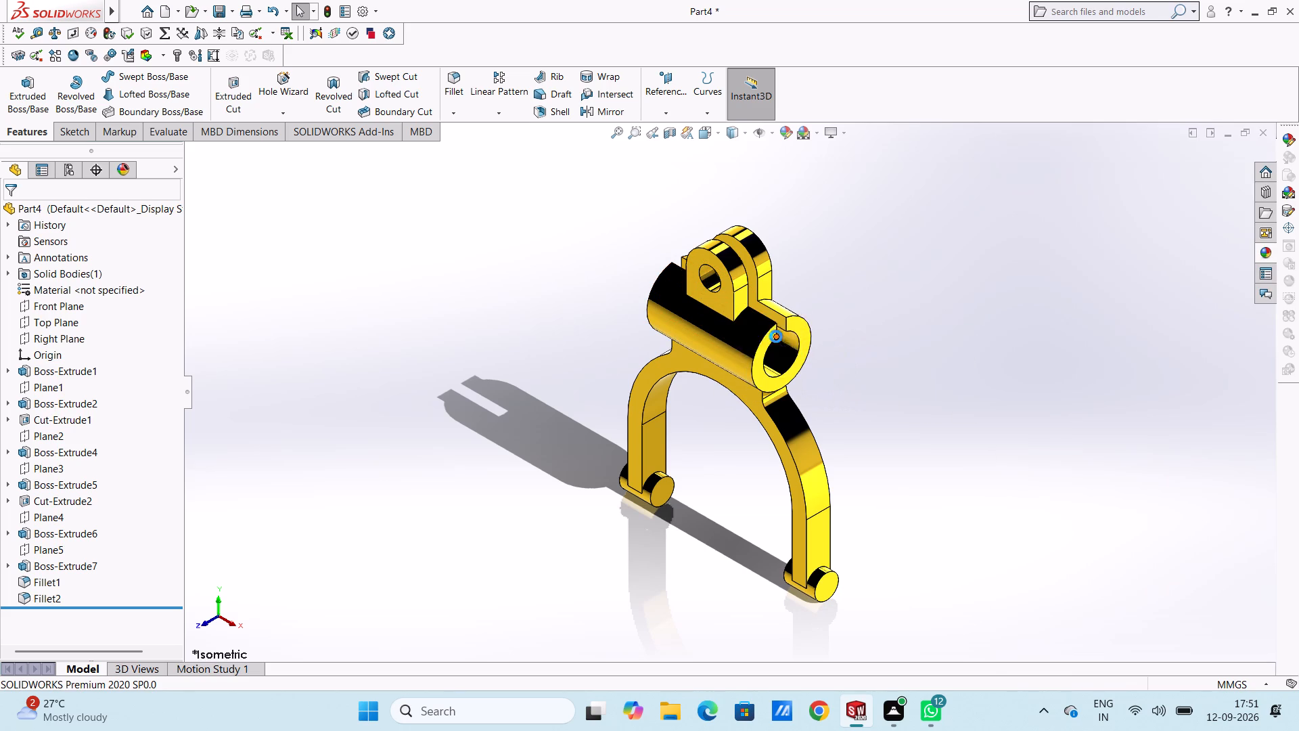
pyautogui.click(804, 338)
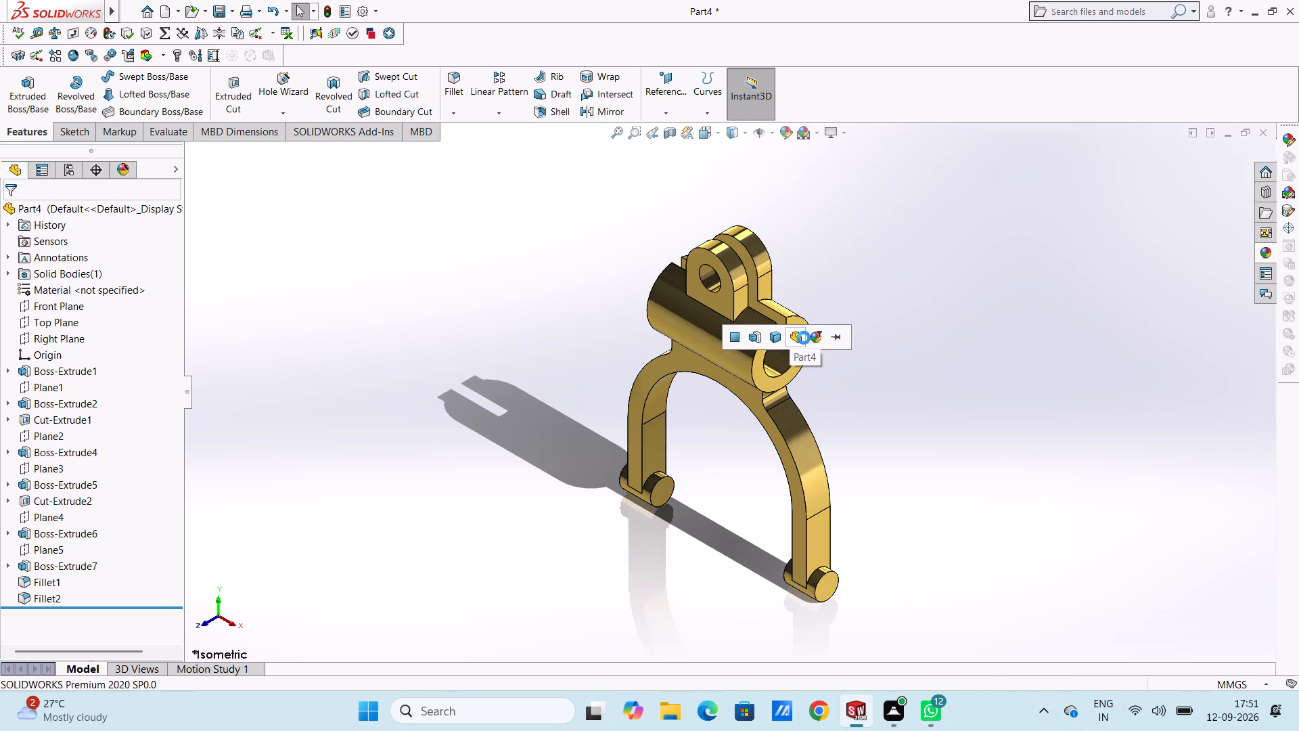
pyautogui.click(982, 330)
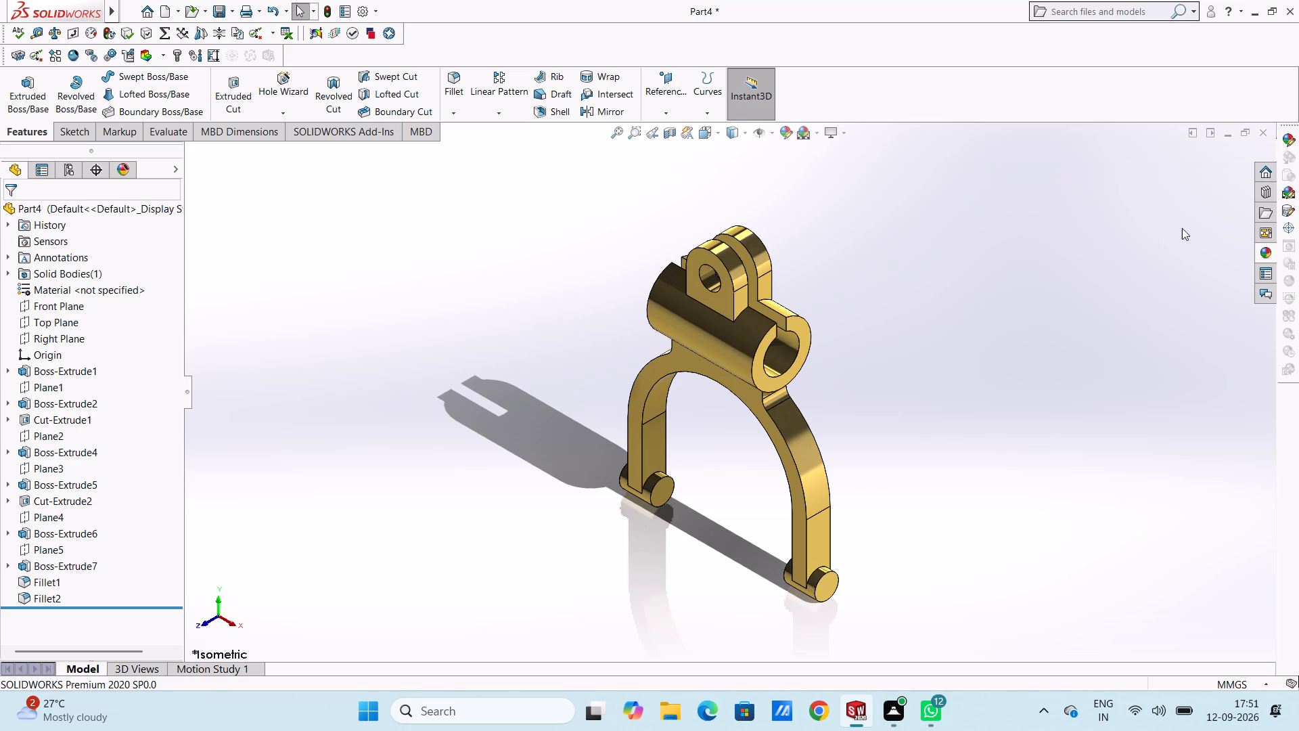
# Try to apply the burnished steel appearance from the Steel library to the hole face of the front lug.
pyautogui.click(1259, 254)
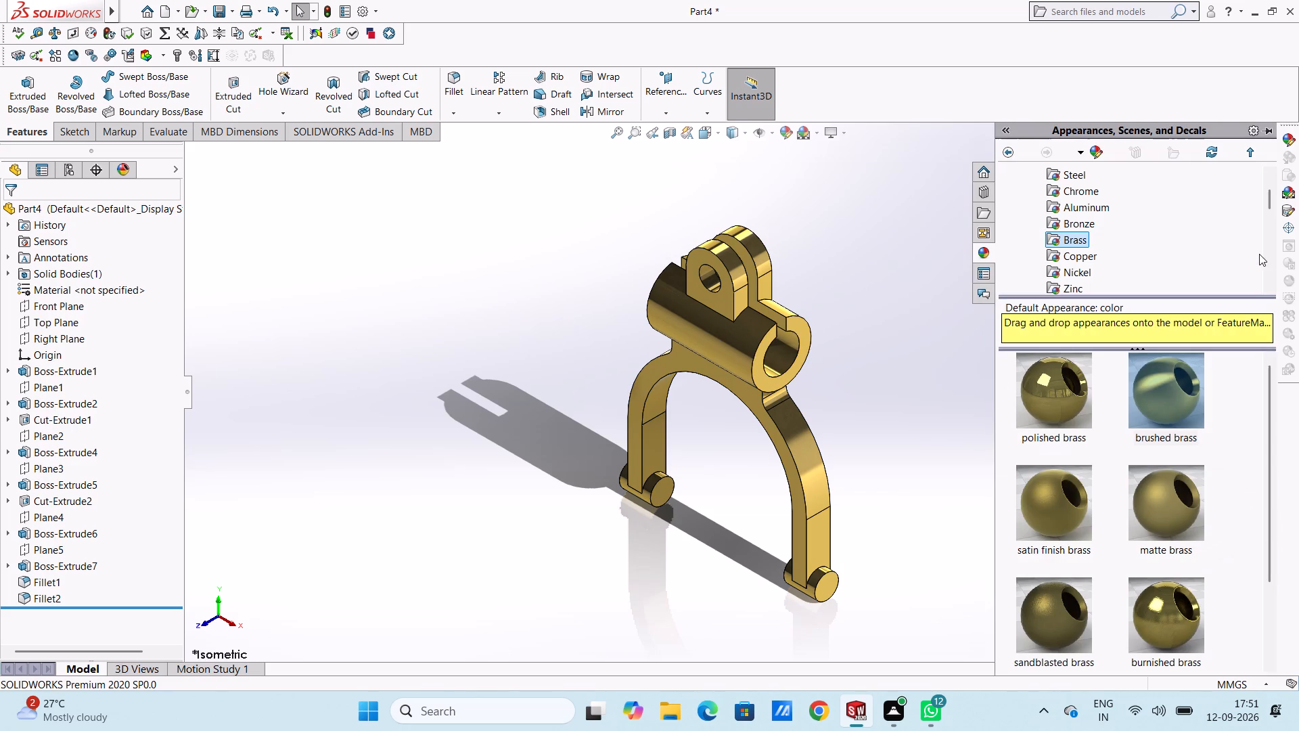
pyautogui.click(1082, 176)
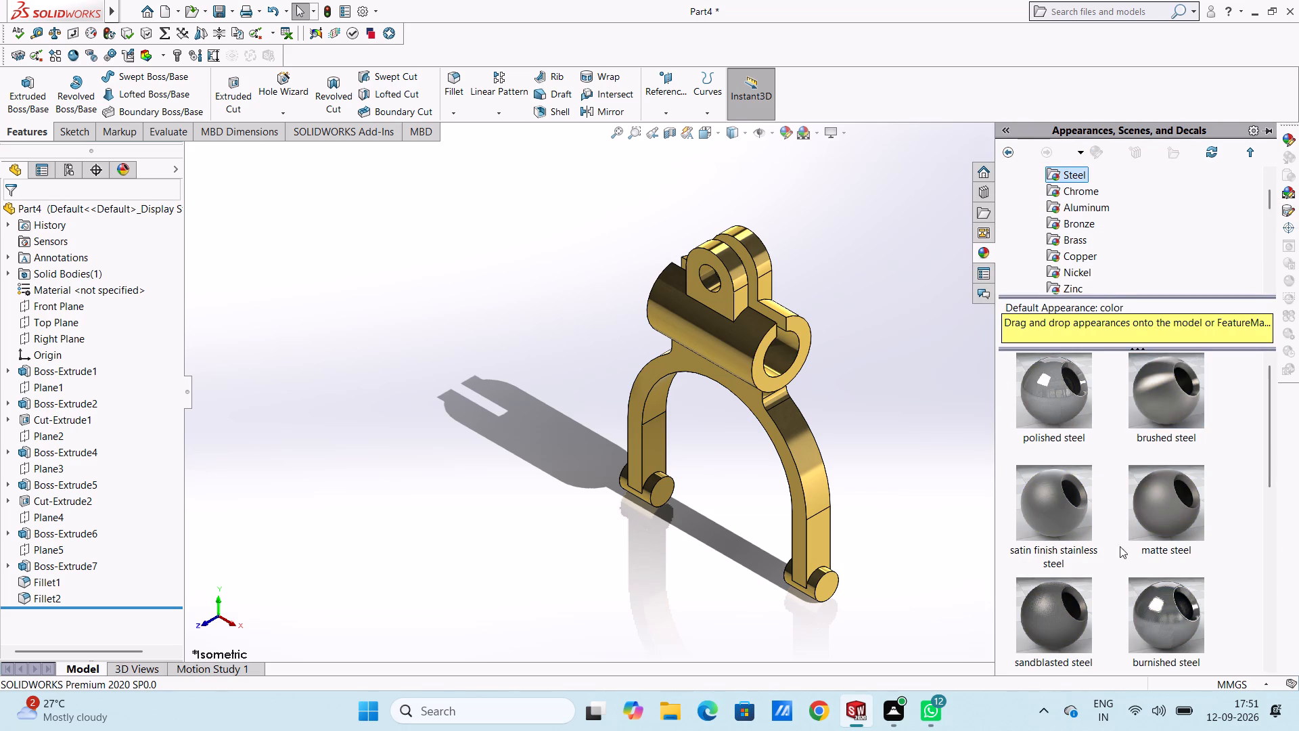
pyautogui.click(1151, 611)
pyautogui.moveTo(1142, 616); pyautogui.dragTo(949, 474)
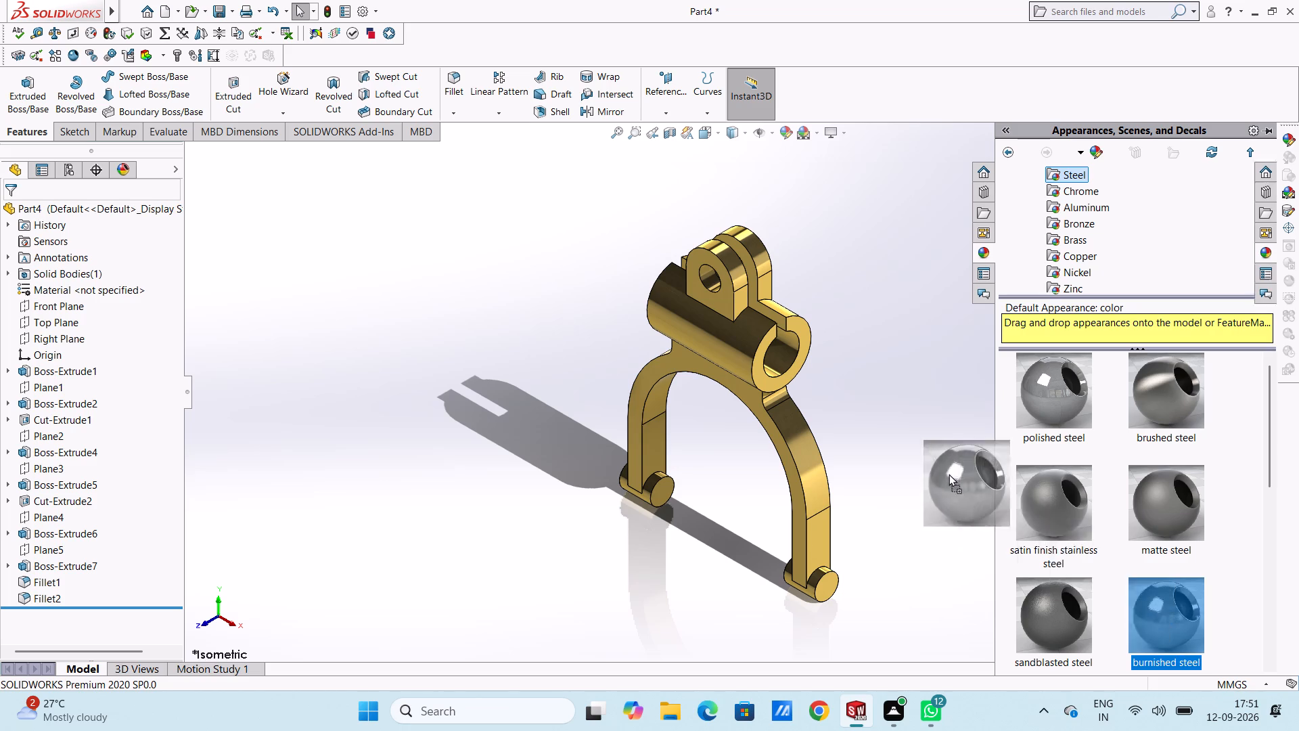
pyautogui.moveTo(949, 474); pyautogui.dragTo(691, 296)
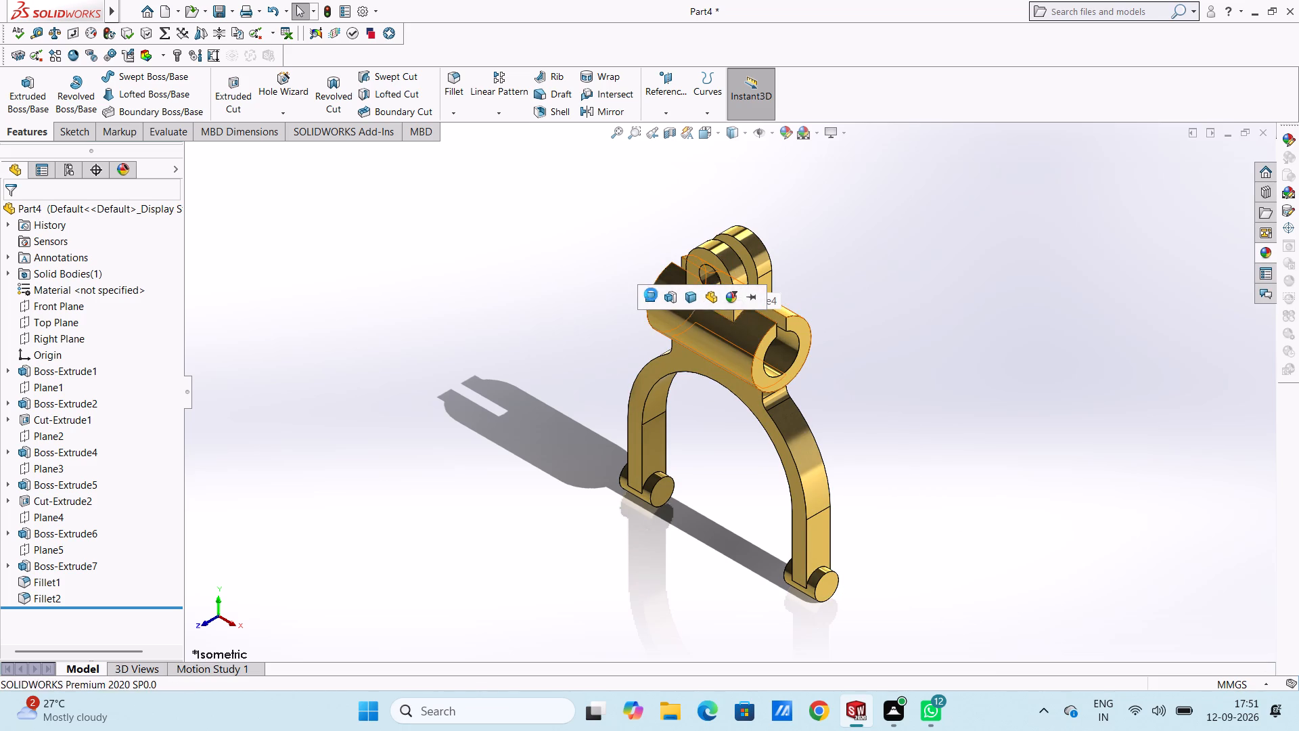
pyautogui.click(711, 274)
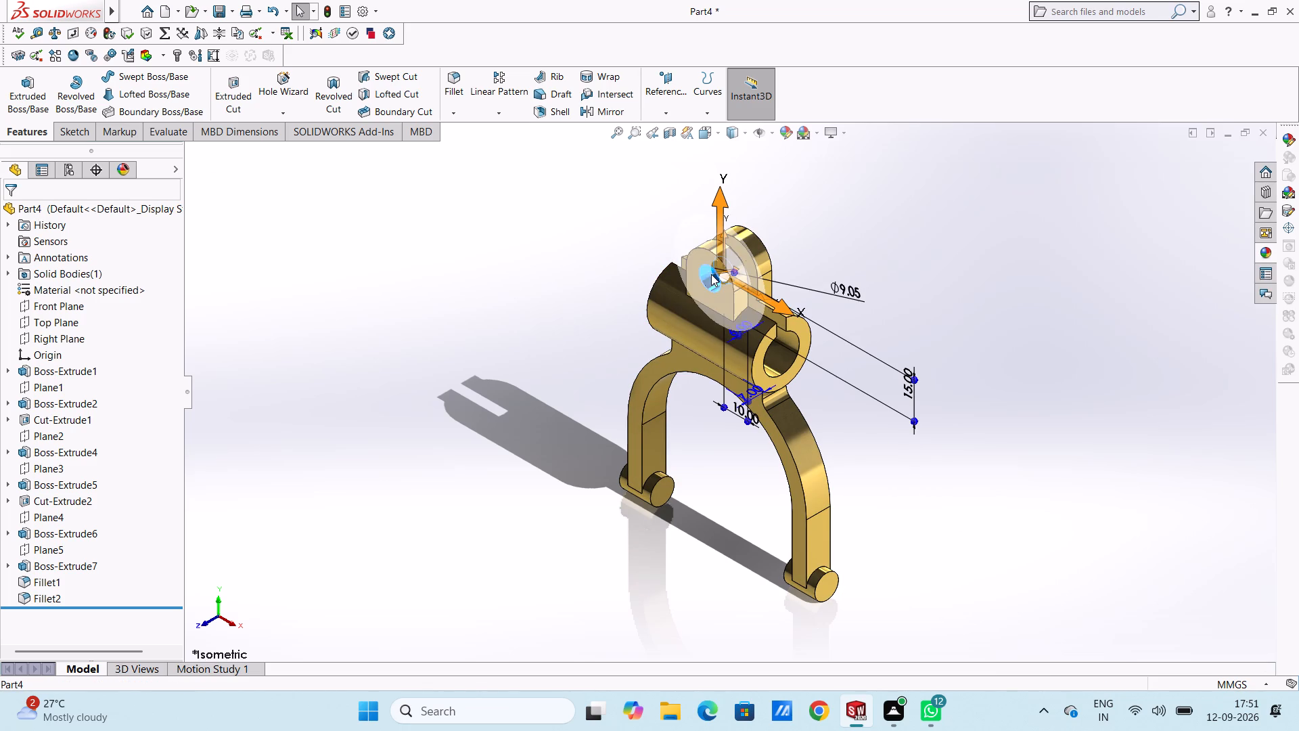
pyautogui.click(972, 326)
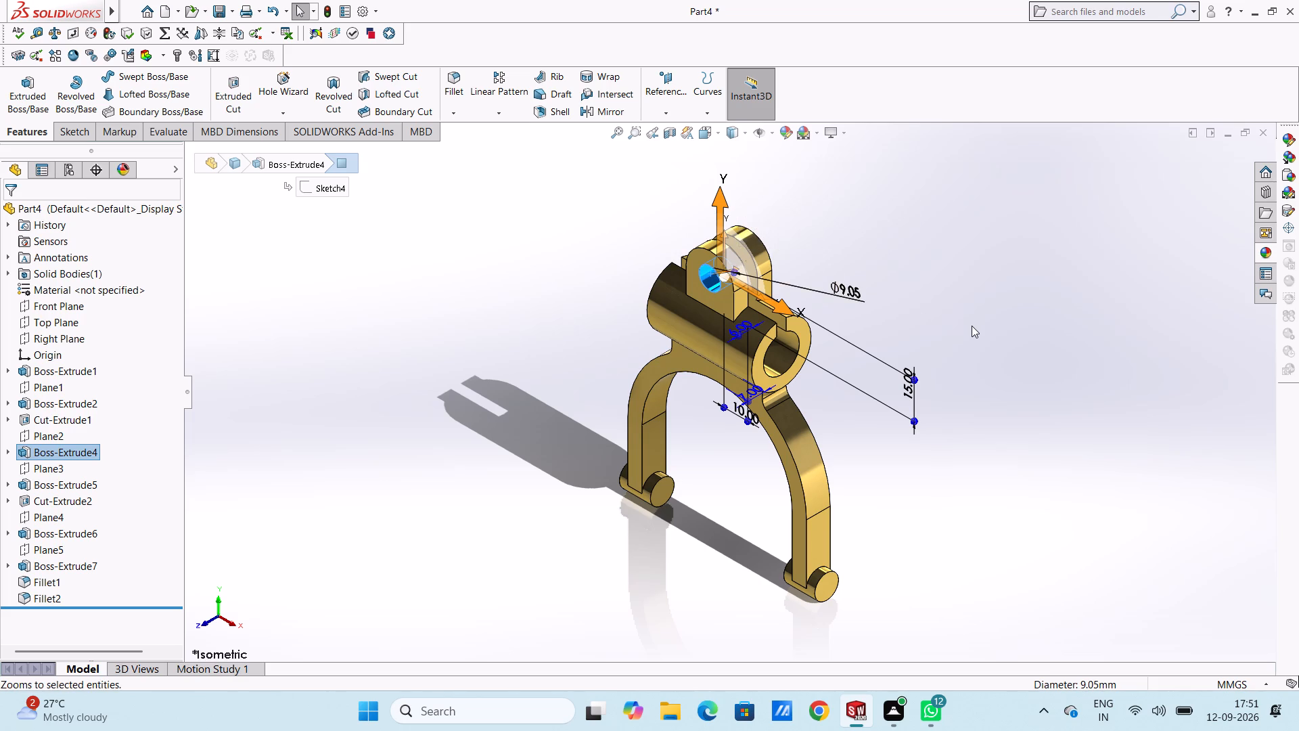
# Apply the burnished steel appearance to the inner bore face of the slotted ring only.
pyautogui.click(1258, 250)
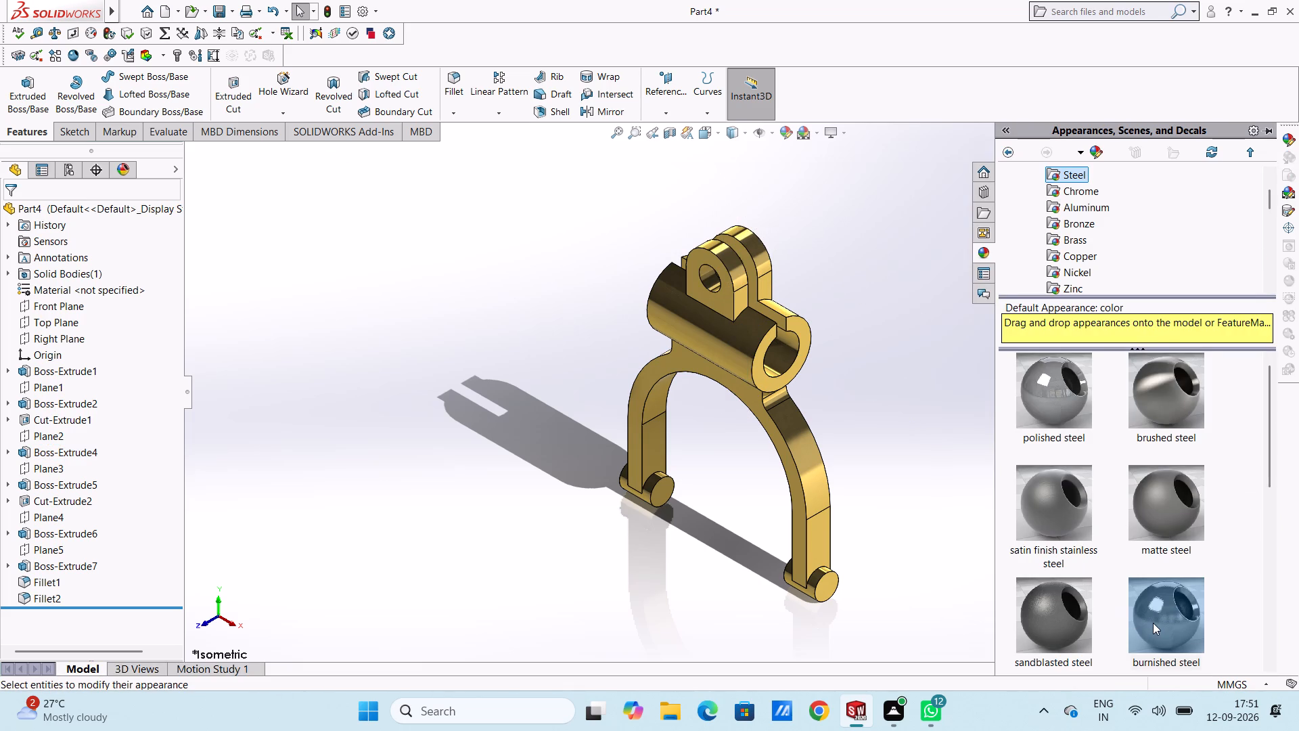
pyautogui.moveTo(1145, 622); pyautogui.dragTo(782, 343)
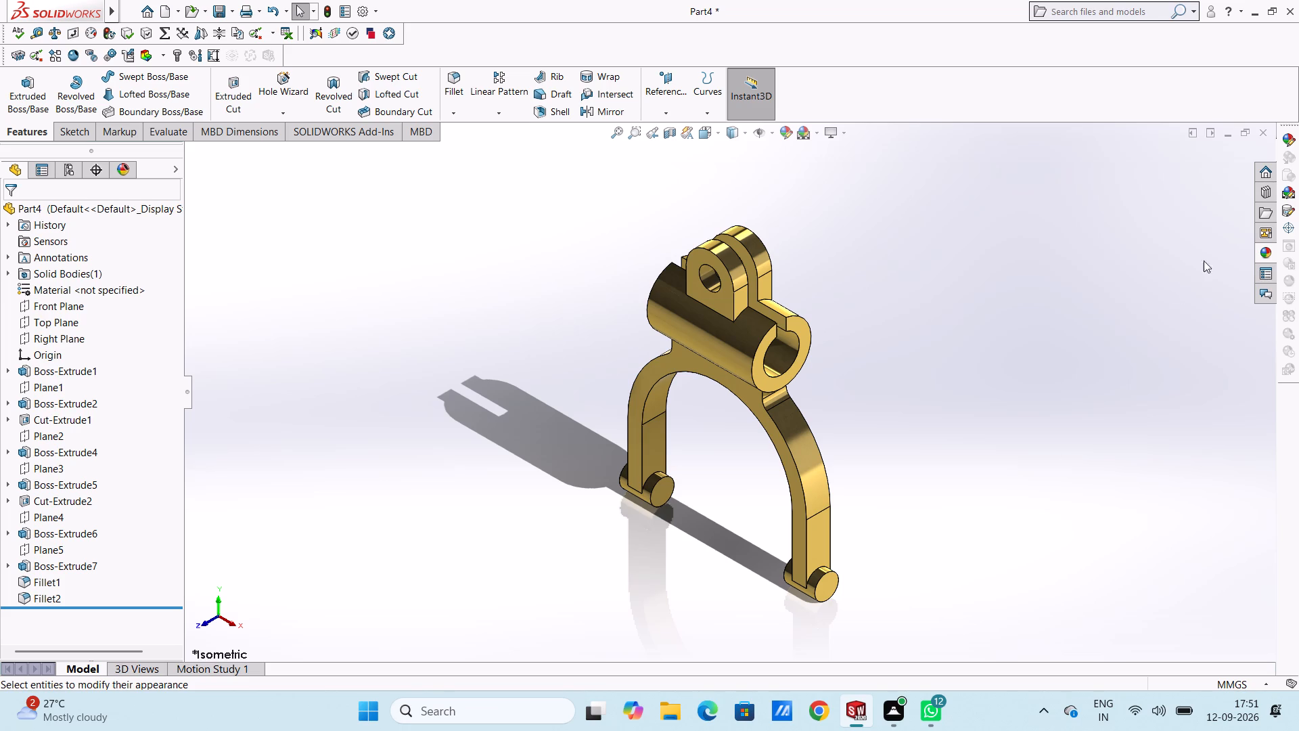
pyautogui.click(1269, 252)
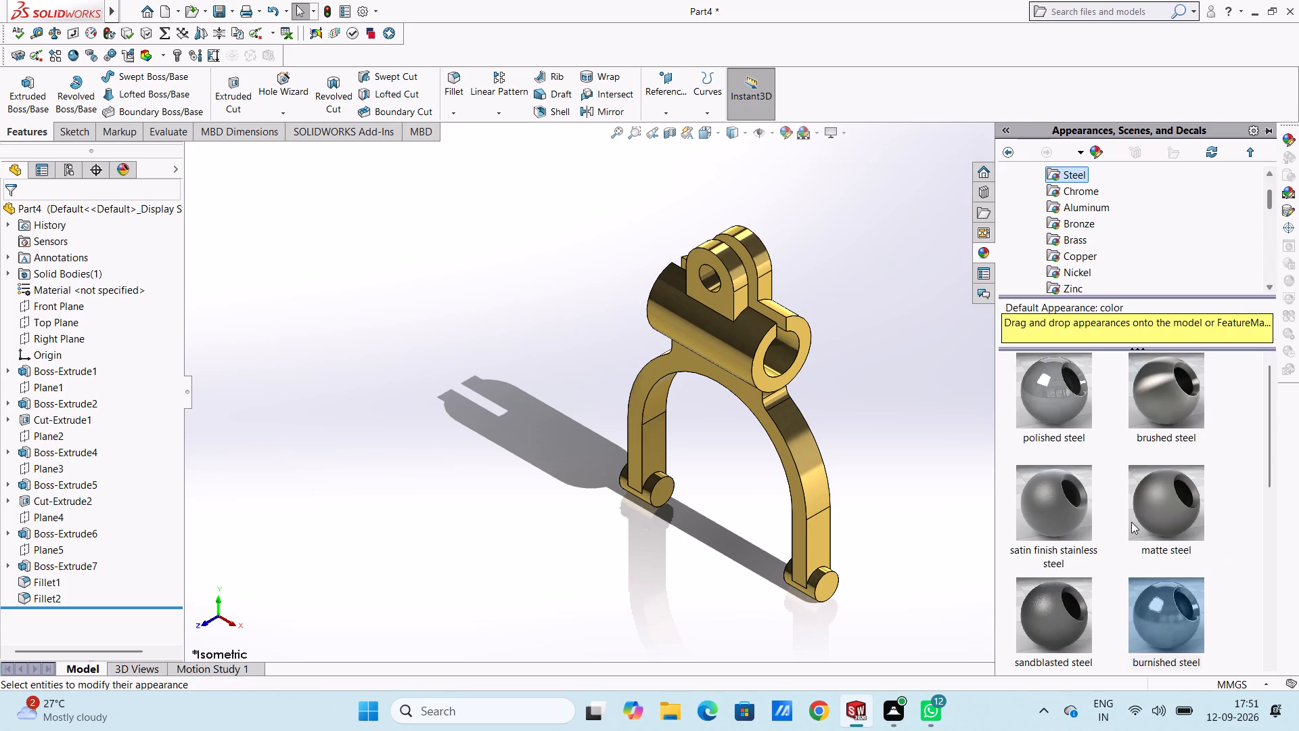
pyautogui.moveTo(1149, 638); pyautogui.dragTo(1087, 567)
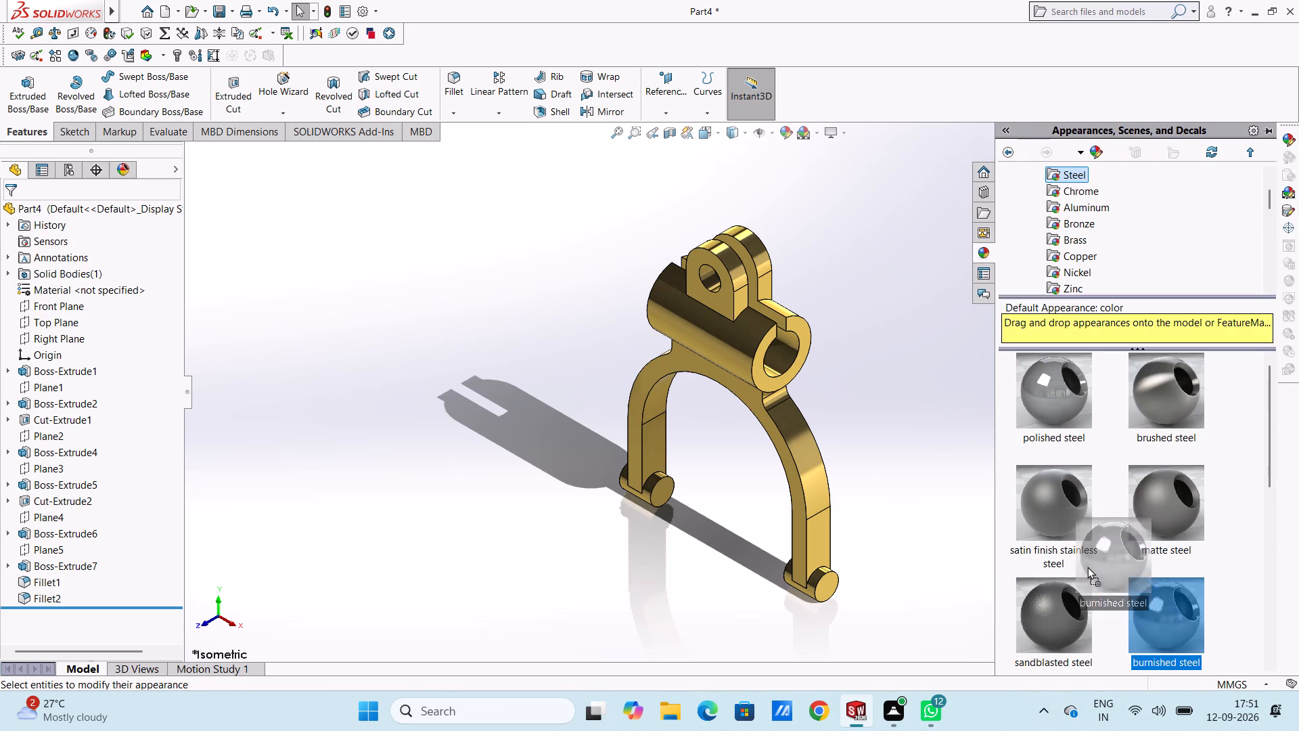
pyautogui.moveTo(1087, 567); pyautogui.dragTo(786, 369)
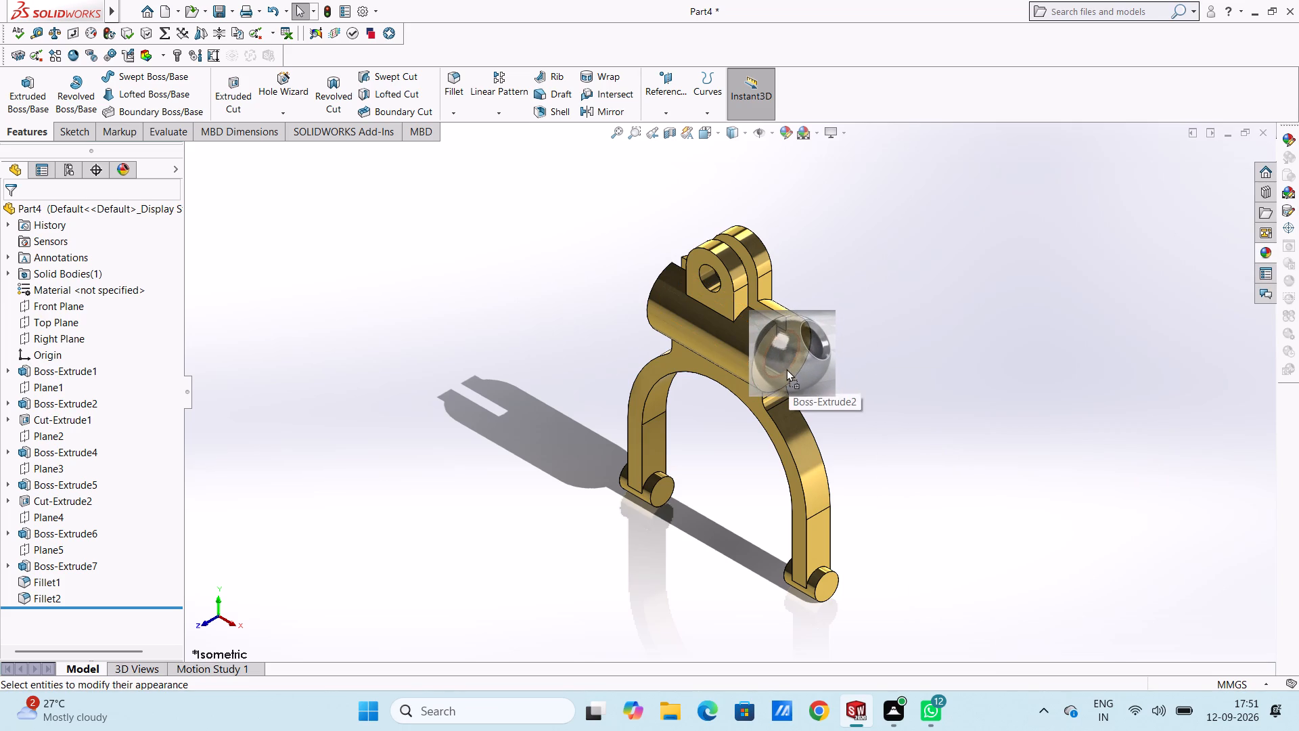
pyautogui.moveTo(786, 369); pyautogui.dragTo(785, 365)
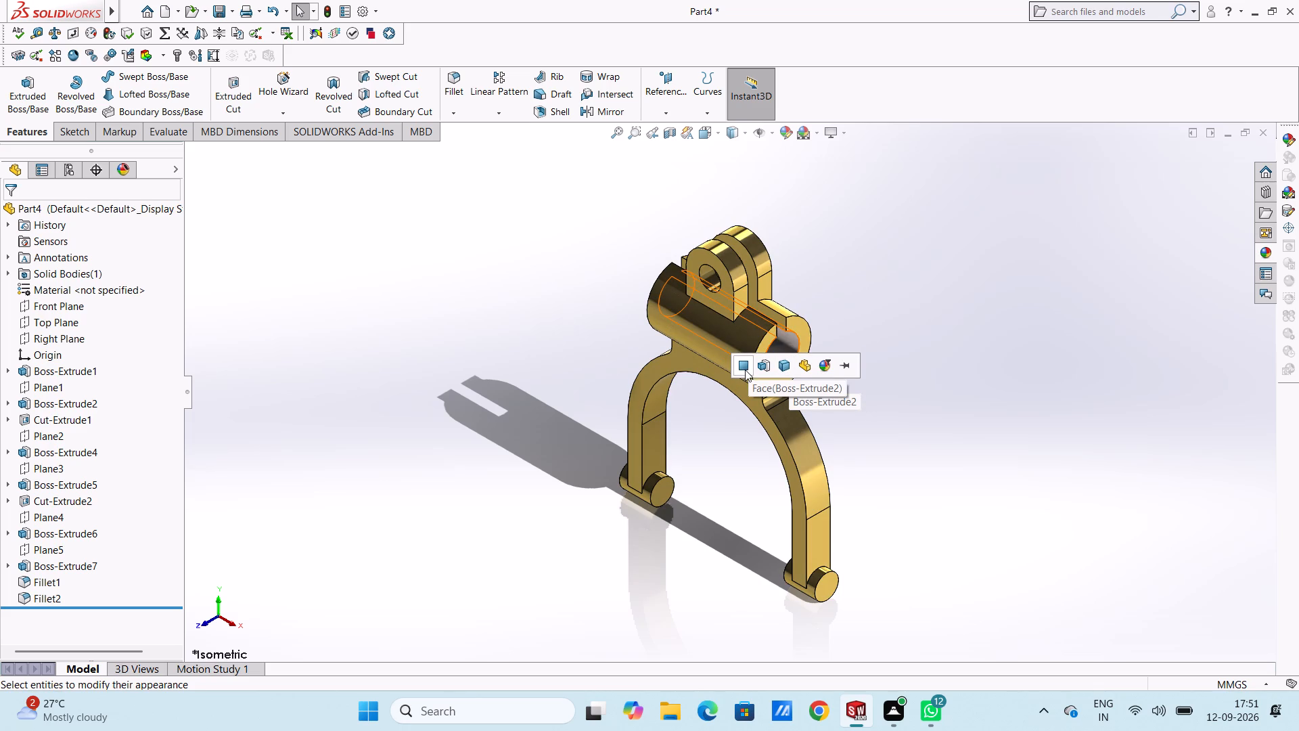
pyautogui.click(746, 370)
pyautogui.click(1001, 386)
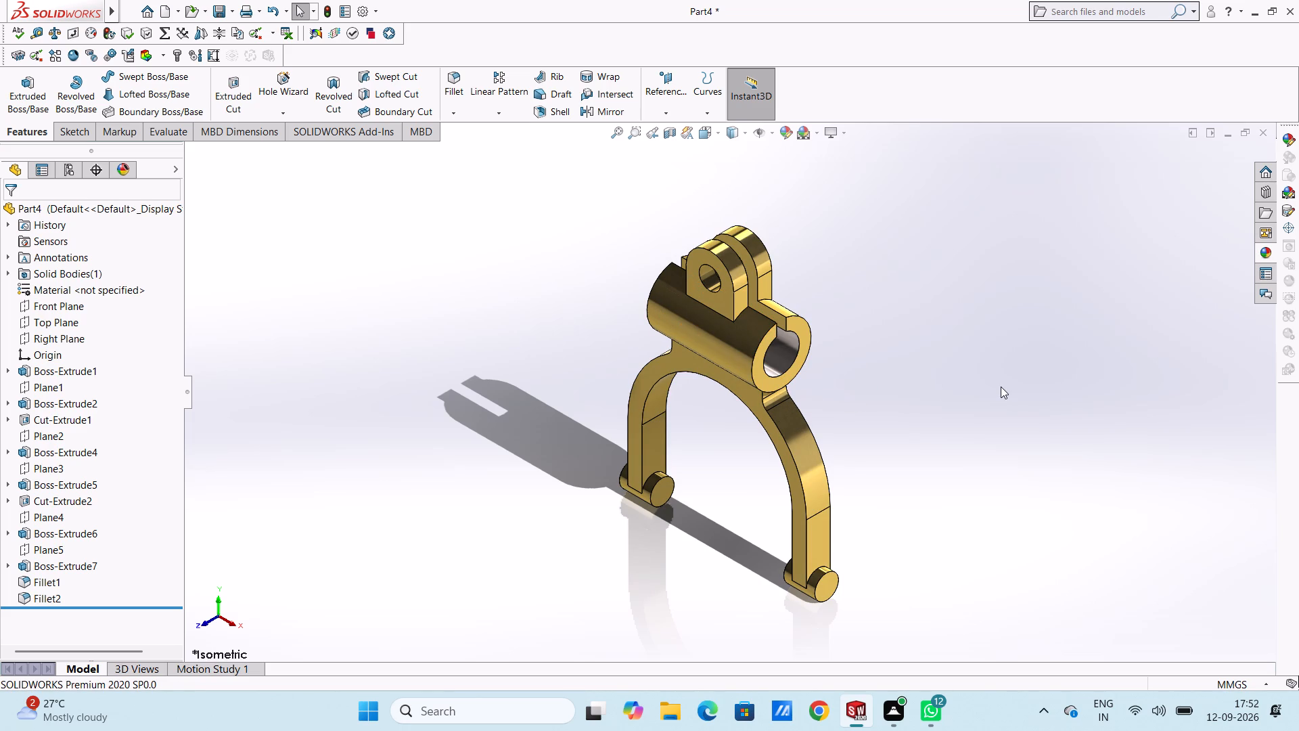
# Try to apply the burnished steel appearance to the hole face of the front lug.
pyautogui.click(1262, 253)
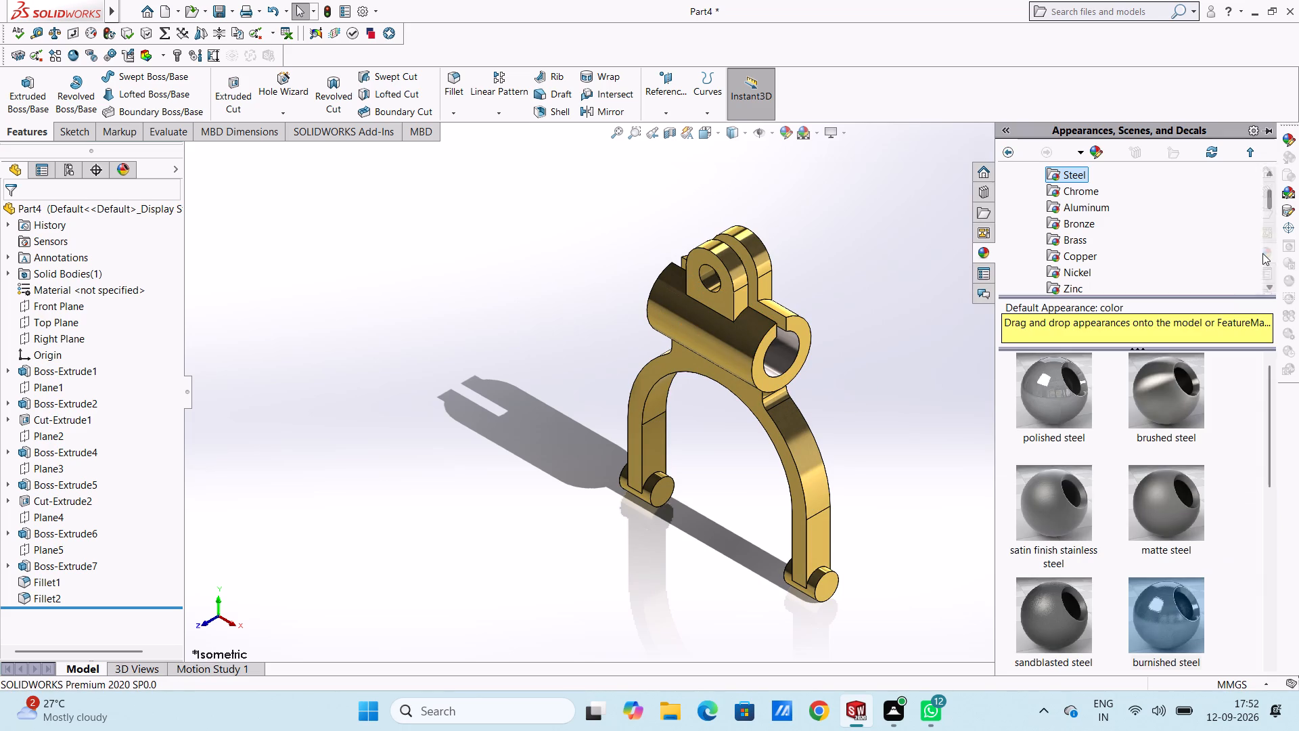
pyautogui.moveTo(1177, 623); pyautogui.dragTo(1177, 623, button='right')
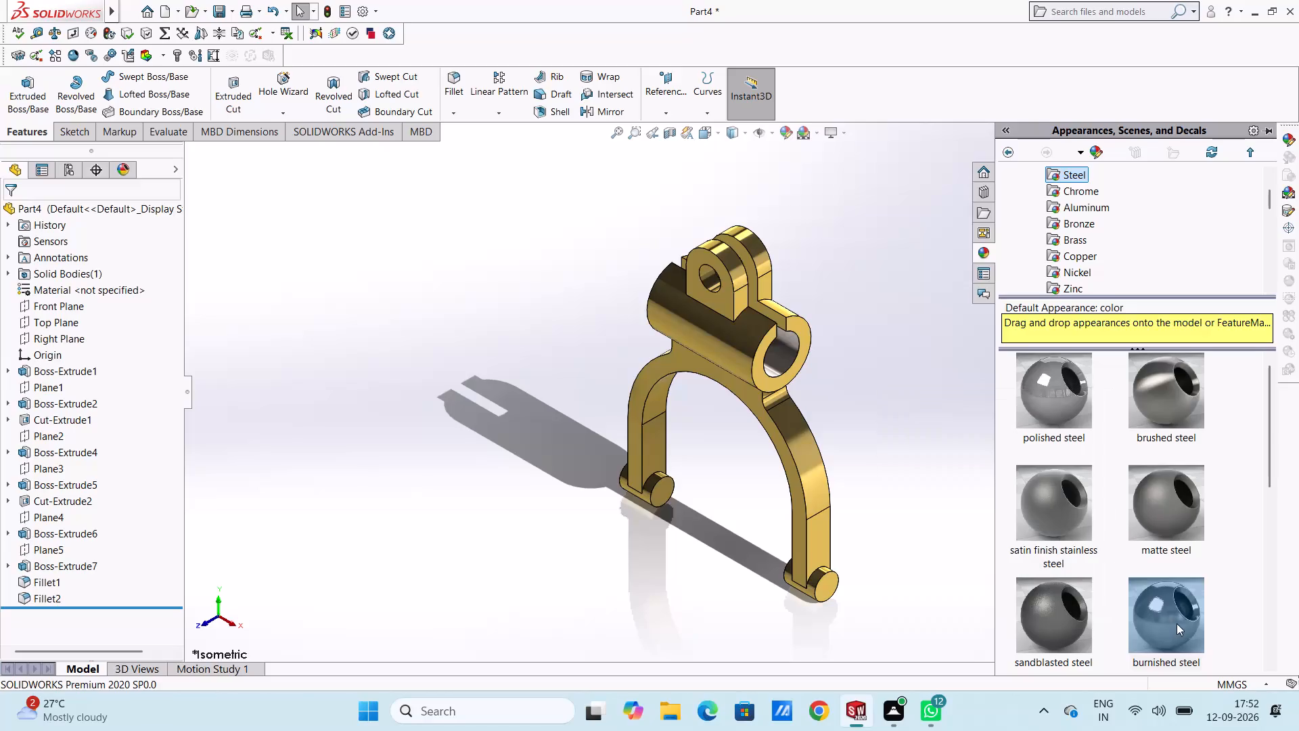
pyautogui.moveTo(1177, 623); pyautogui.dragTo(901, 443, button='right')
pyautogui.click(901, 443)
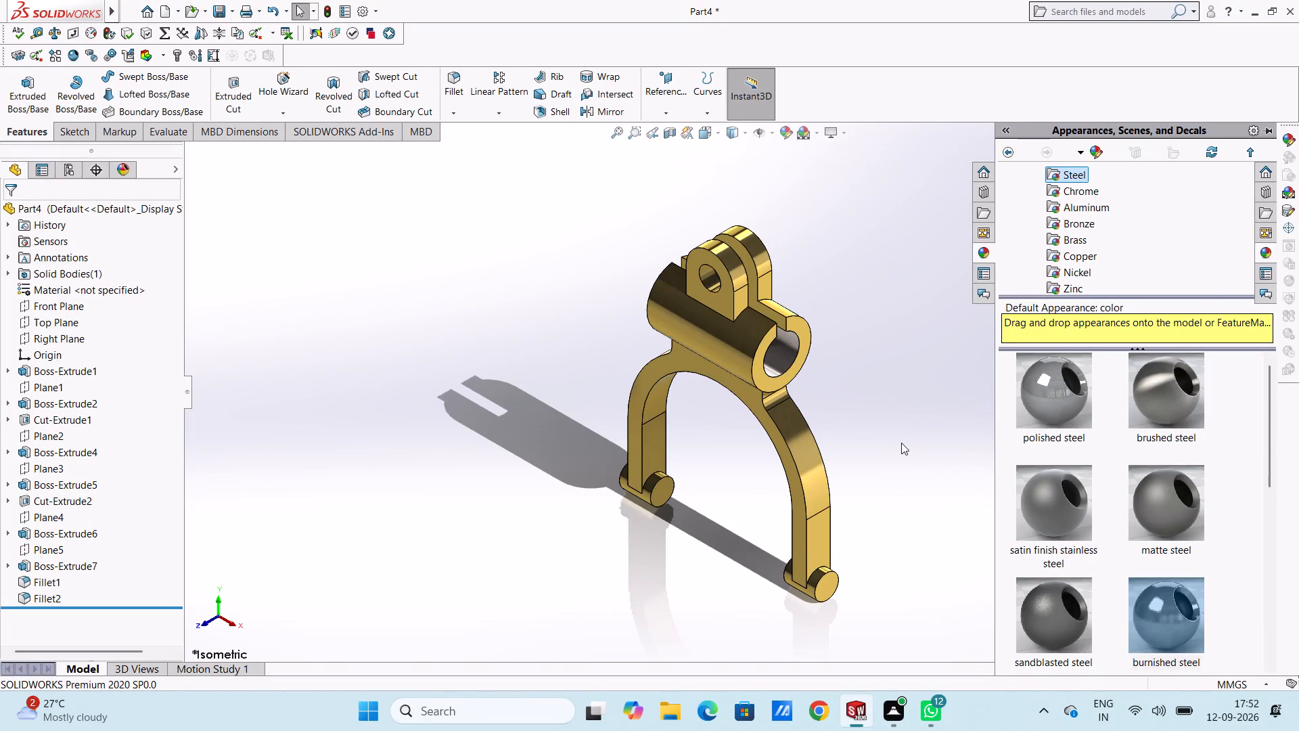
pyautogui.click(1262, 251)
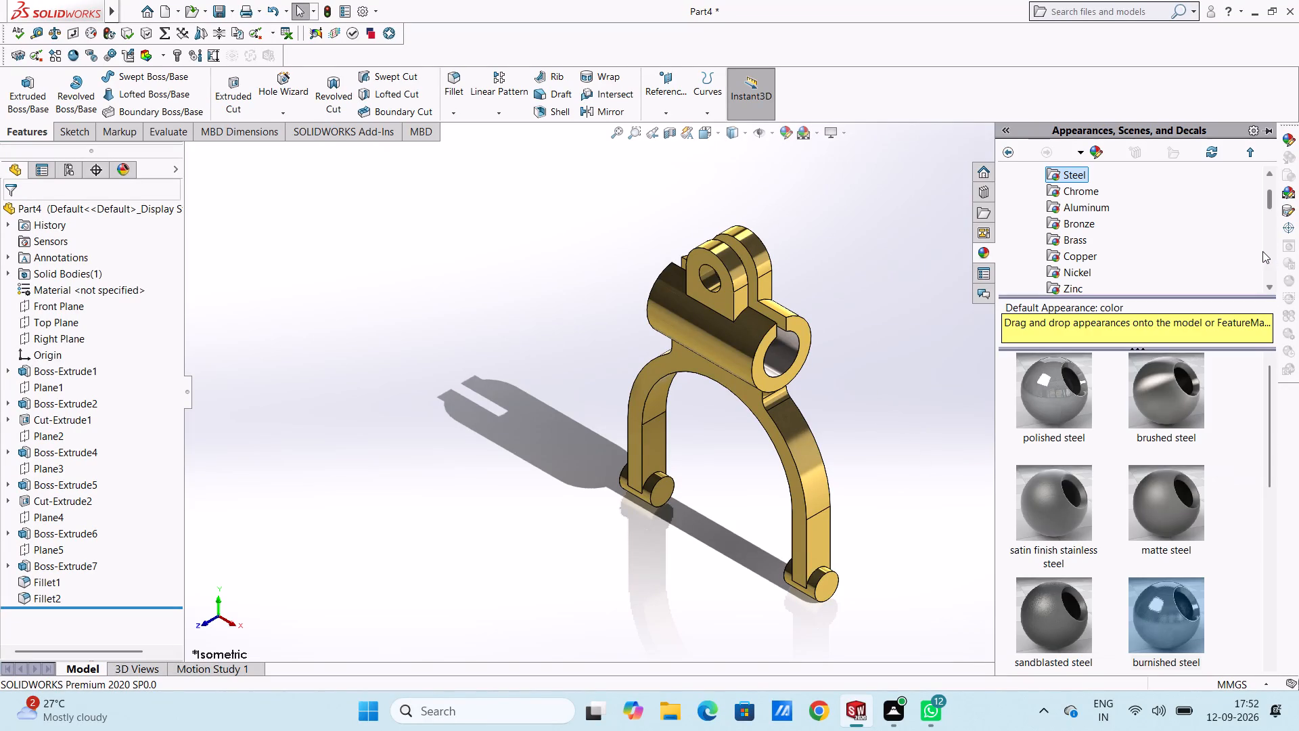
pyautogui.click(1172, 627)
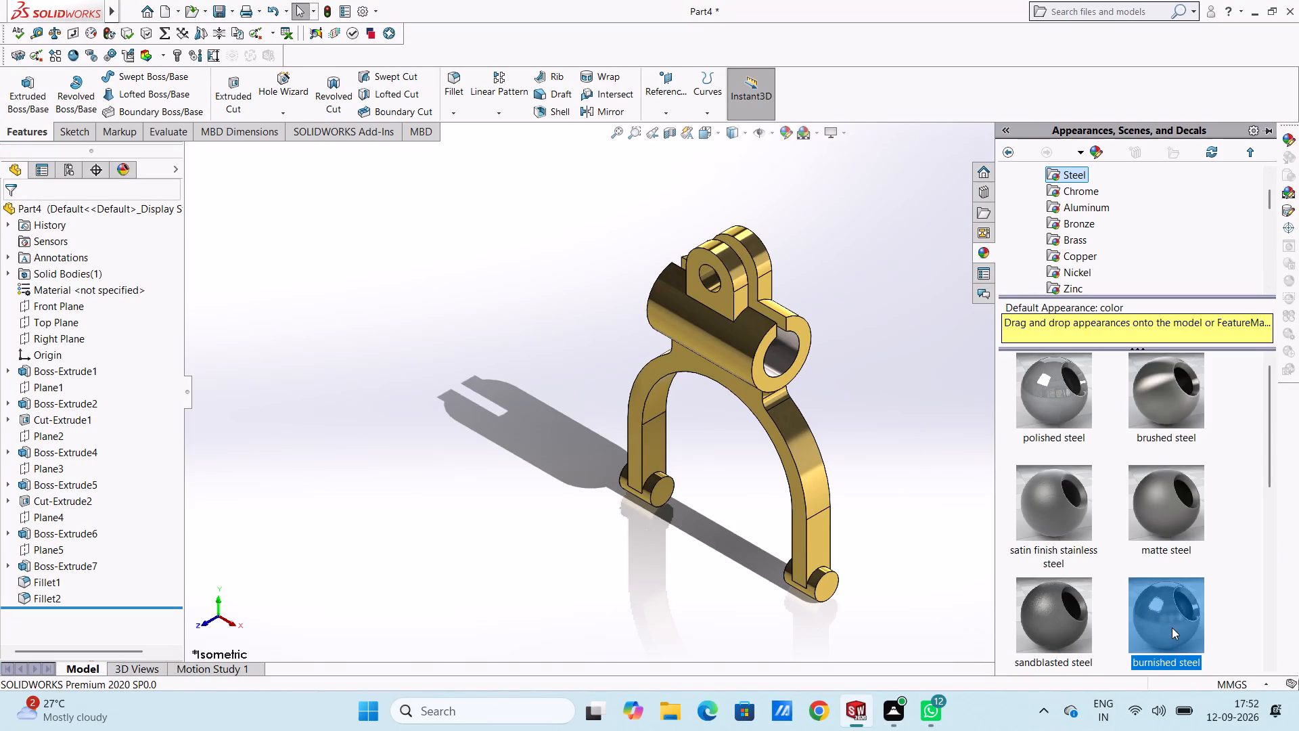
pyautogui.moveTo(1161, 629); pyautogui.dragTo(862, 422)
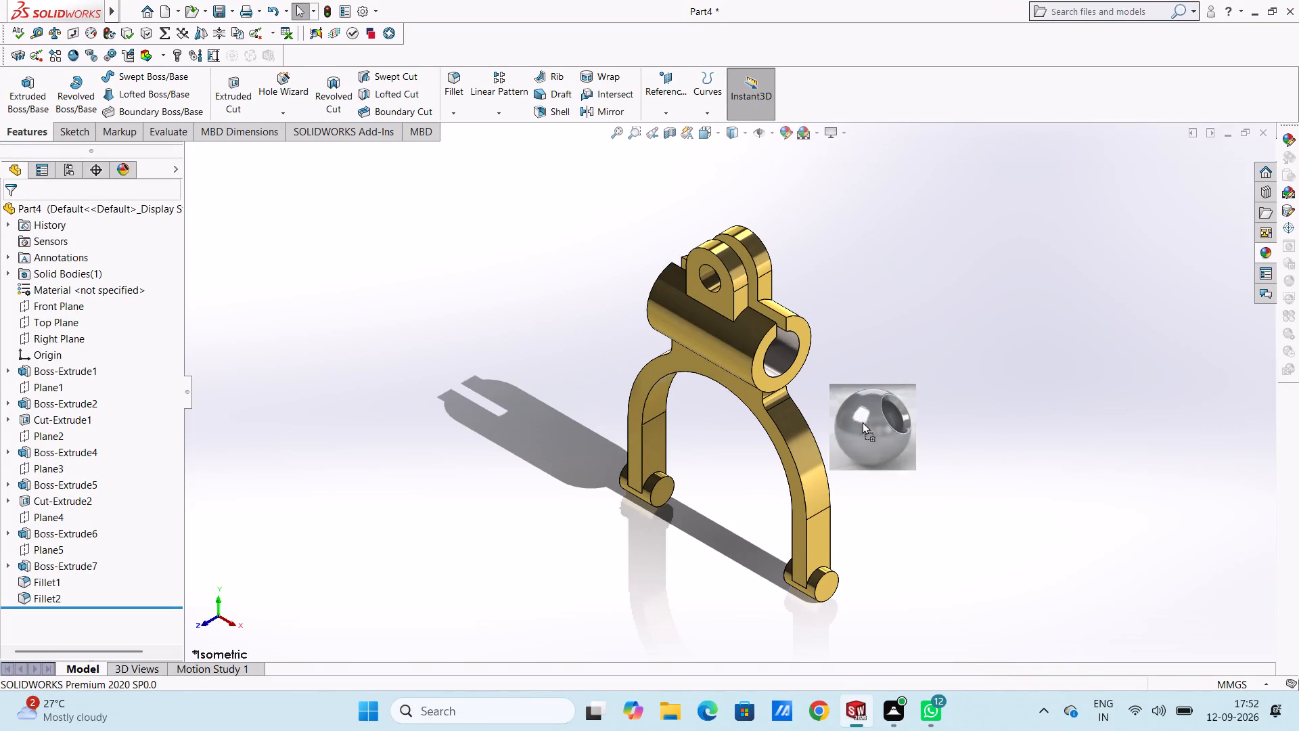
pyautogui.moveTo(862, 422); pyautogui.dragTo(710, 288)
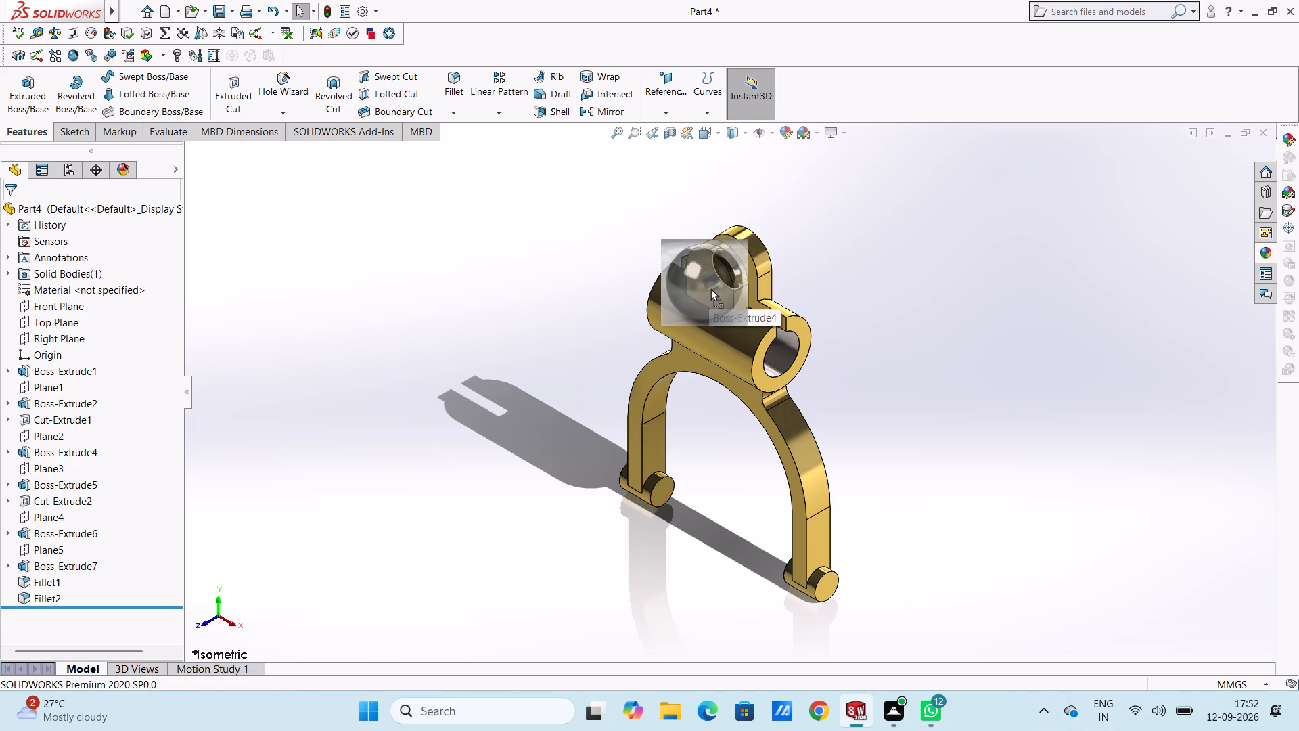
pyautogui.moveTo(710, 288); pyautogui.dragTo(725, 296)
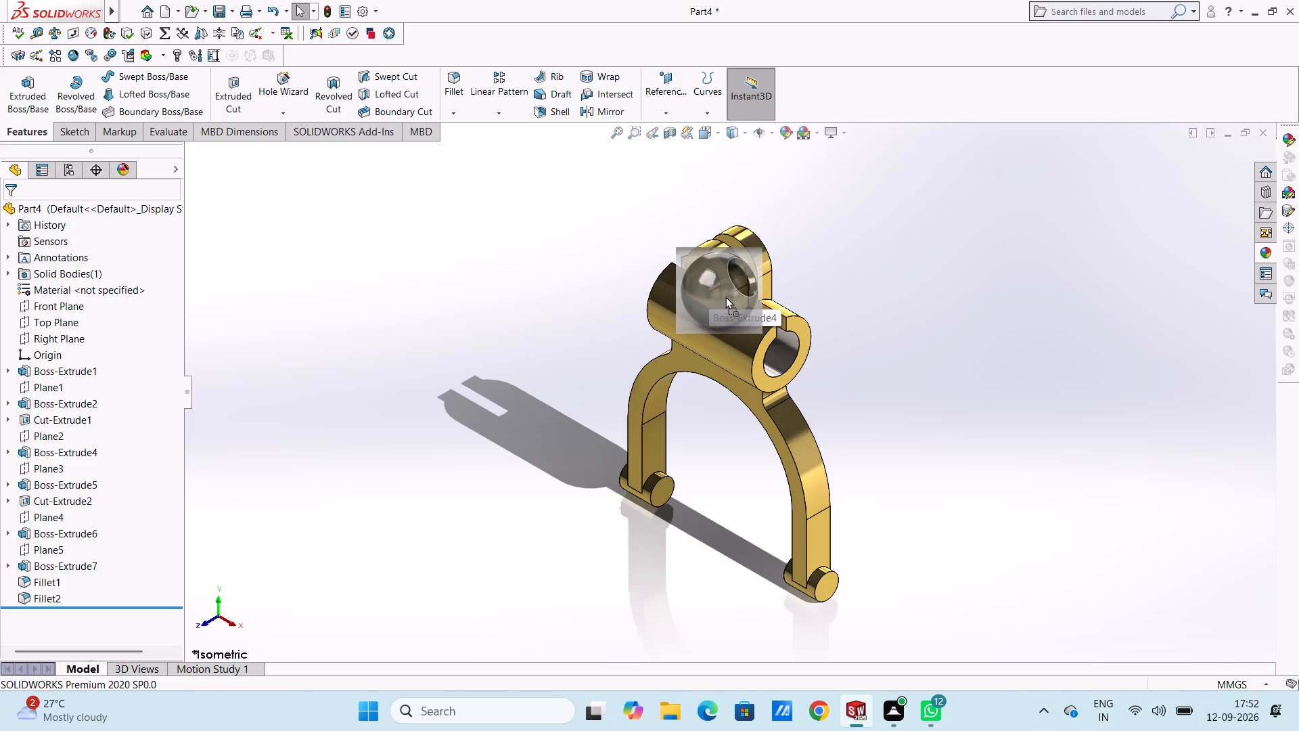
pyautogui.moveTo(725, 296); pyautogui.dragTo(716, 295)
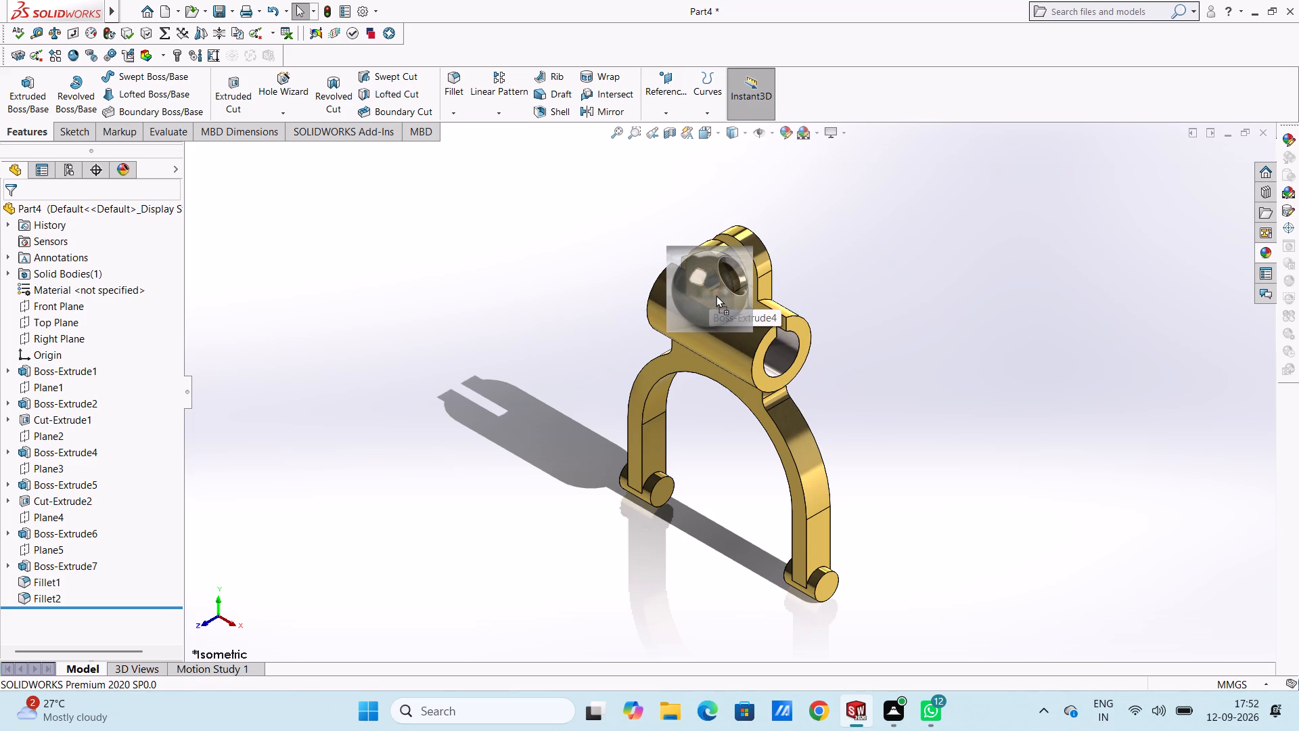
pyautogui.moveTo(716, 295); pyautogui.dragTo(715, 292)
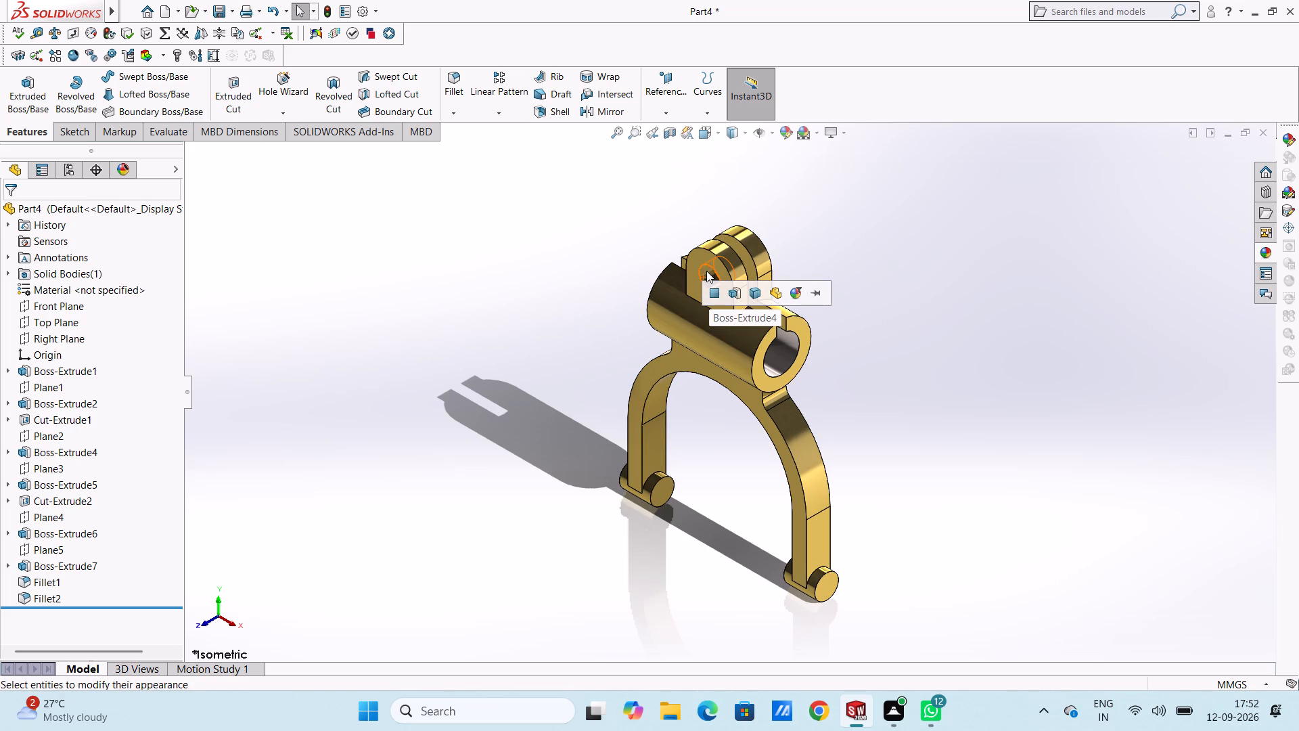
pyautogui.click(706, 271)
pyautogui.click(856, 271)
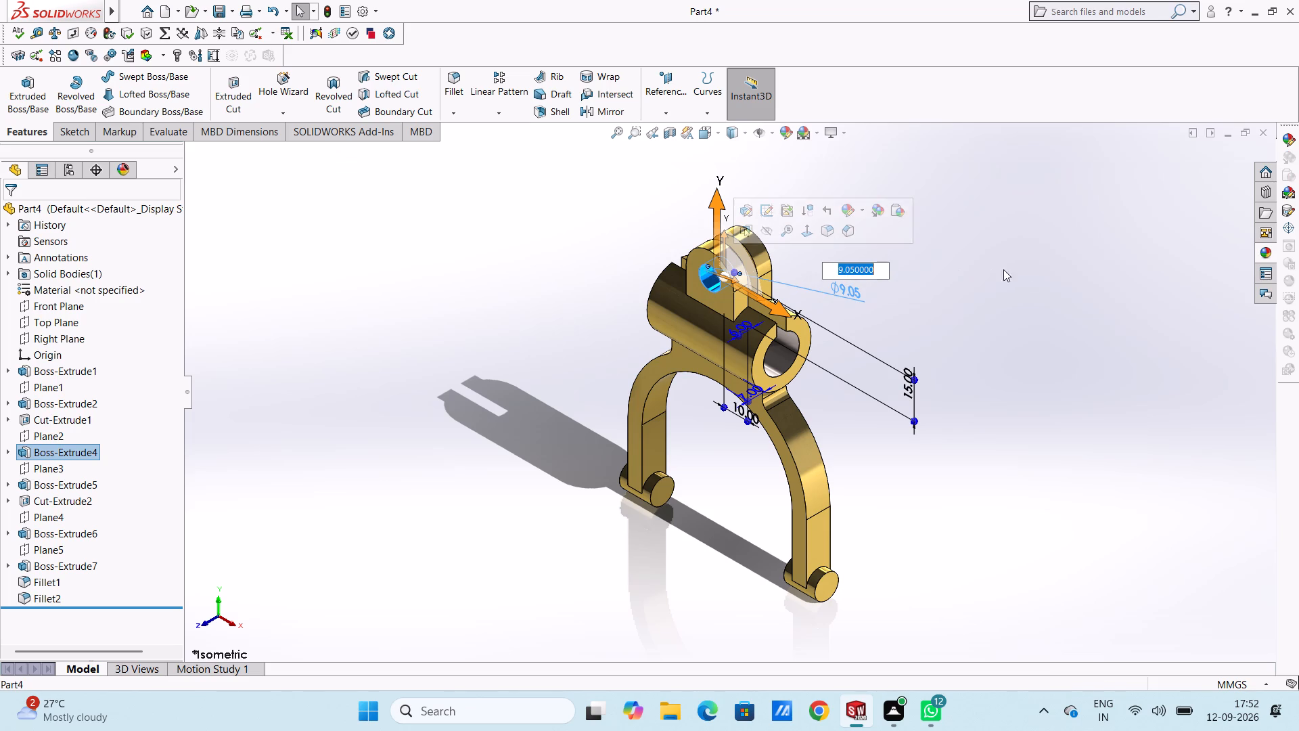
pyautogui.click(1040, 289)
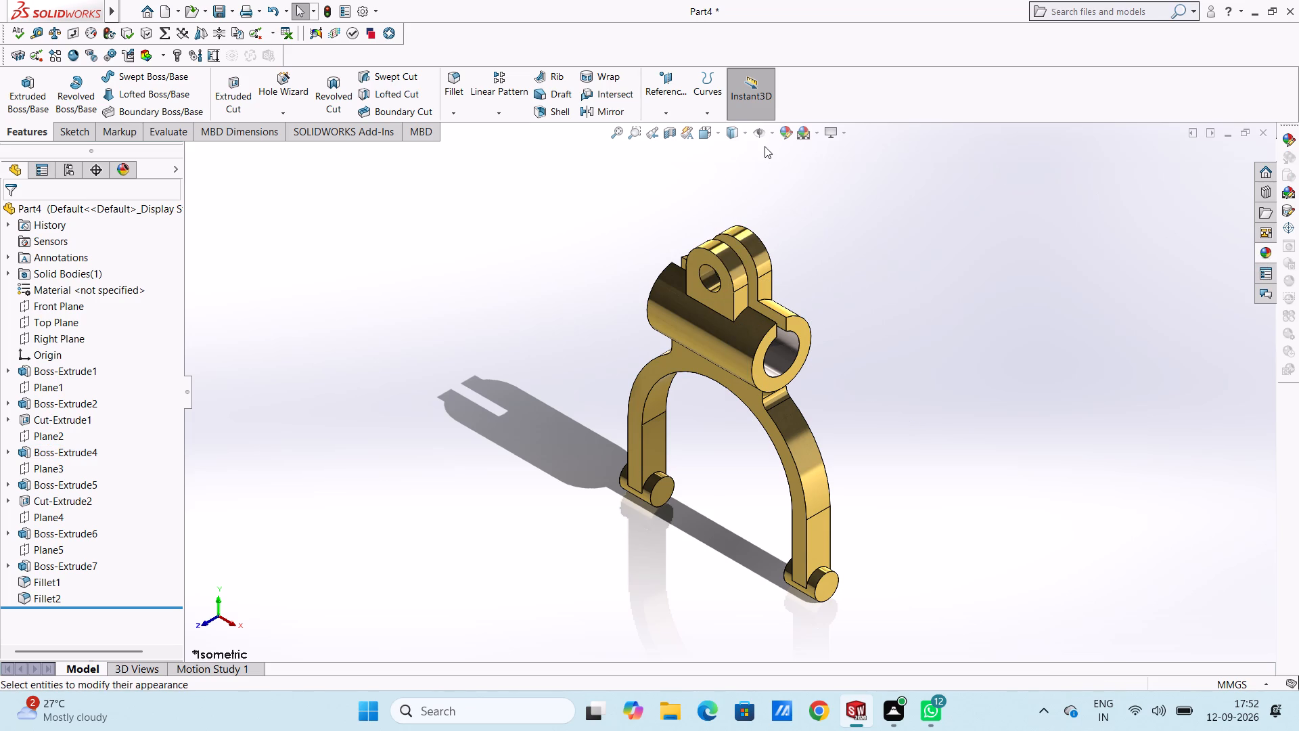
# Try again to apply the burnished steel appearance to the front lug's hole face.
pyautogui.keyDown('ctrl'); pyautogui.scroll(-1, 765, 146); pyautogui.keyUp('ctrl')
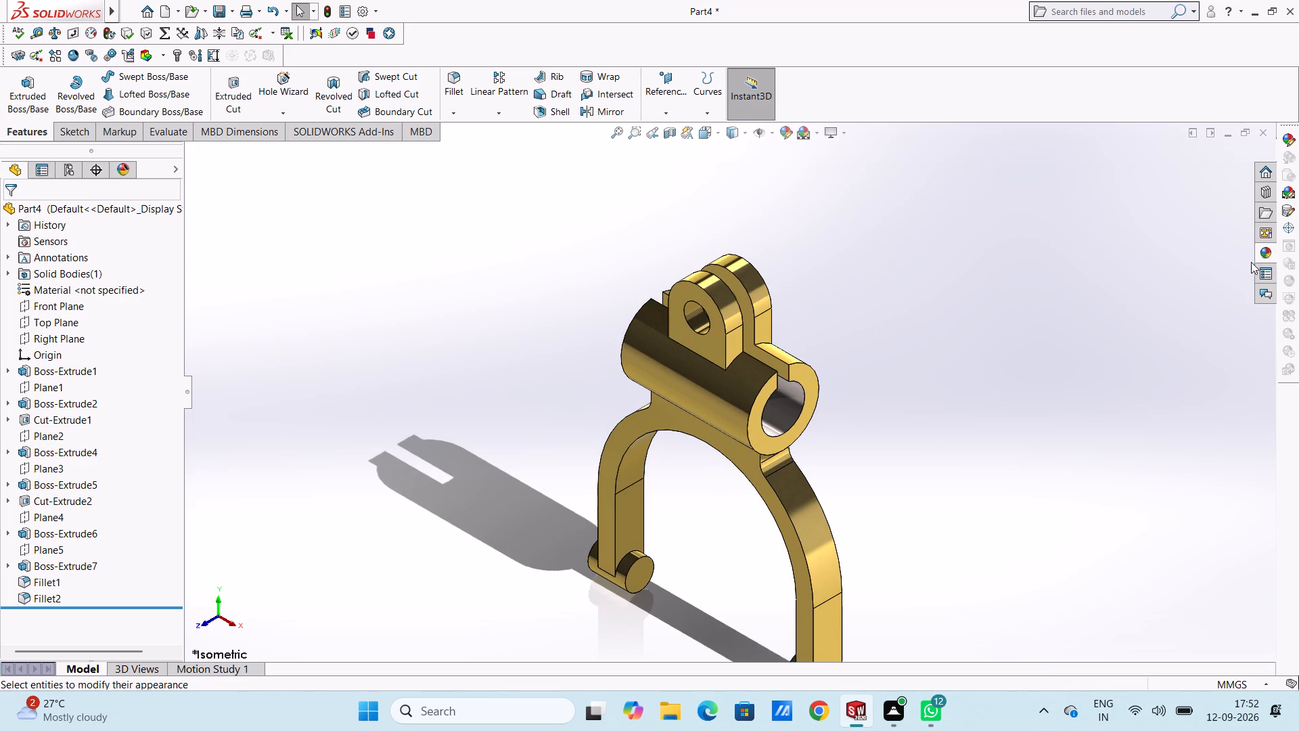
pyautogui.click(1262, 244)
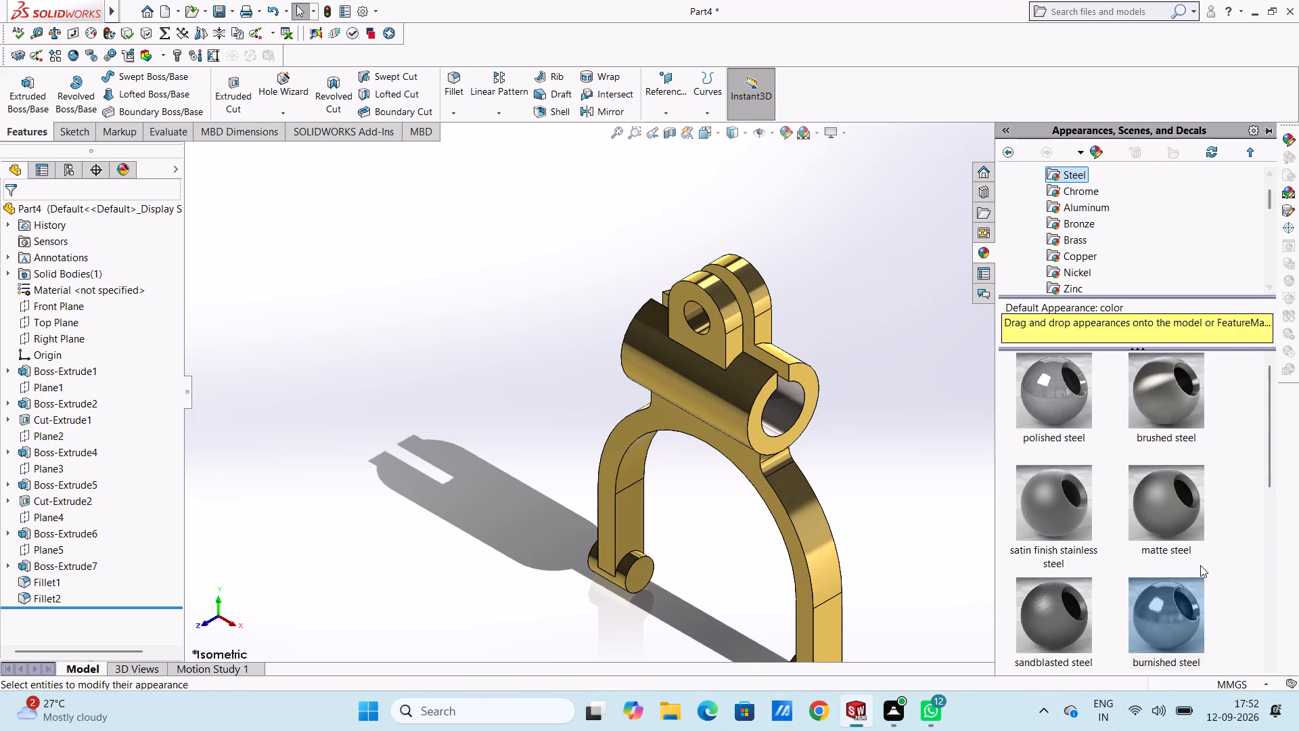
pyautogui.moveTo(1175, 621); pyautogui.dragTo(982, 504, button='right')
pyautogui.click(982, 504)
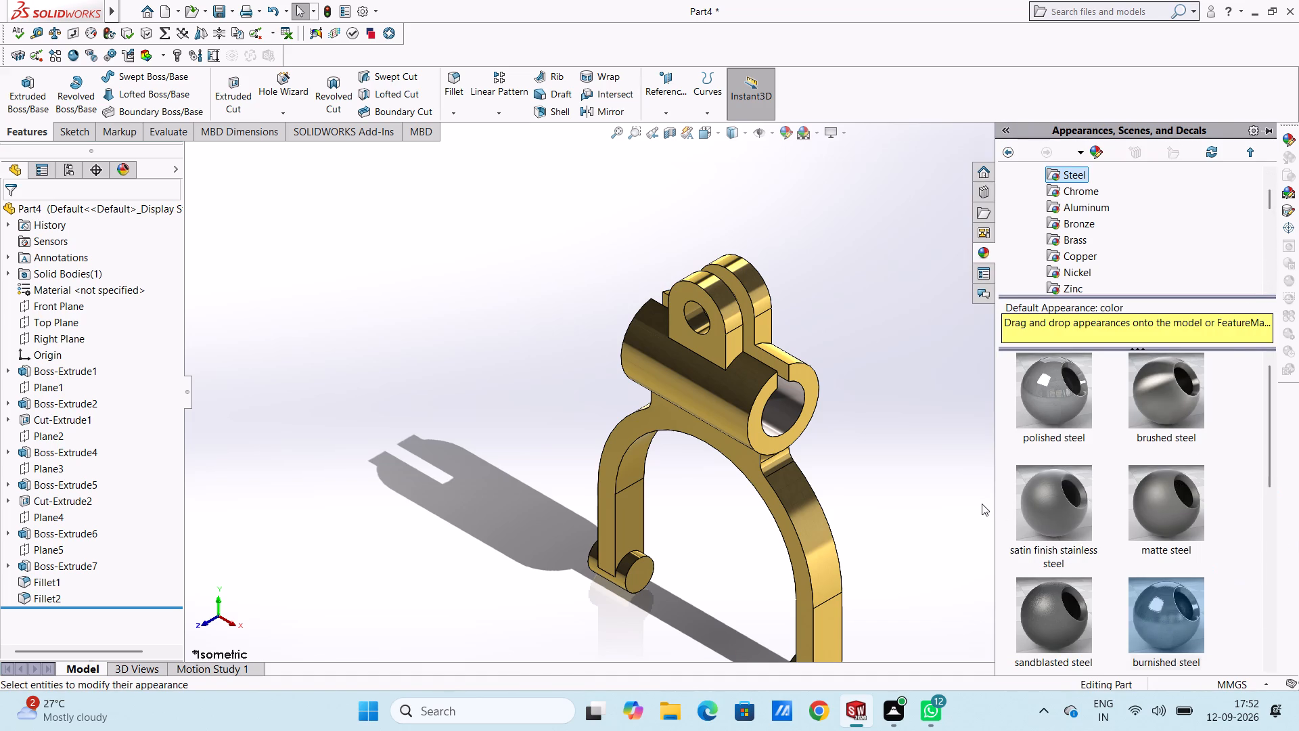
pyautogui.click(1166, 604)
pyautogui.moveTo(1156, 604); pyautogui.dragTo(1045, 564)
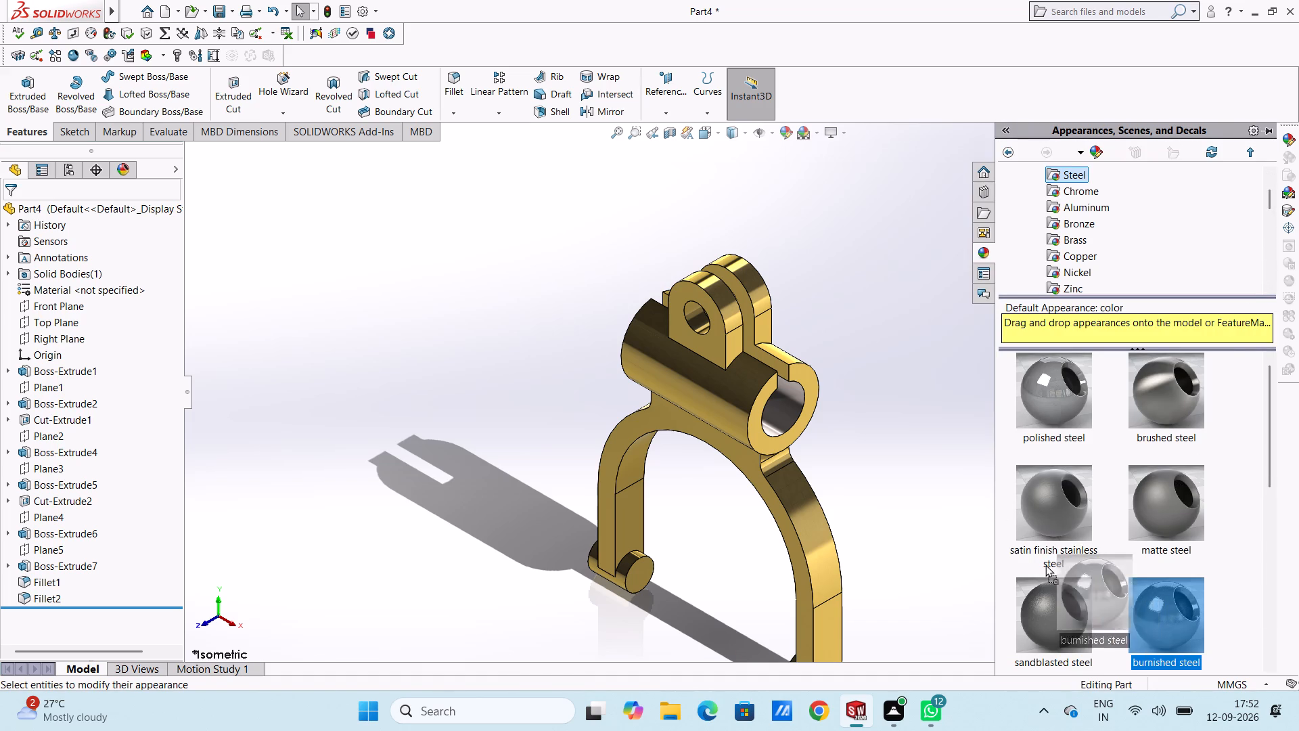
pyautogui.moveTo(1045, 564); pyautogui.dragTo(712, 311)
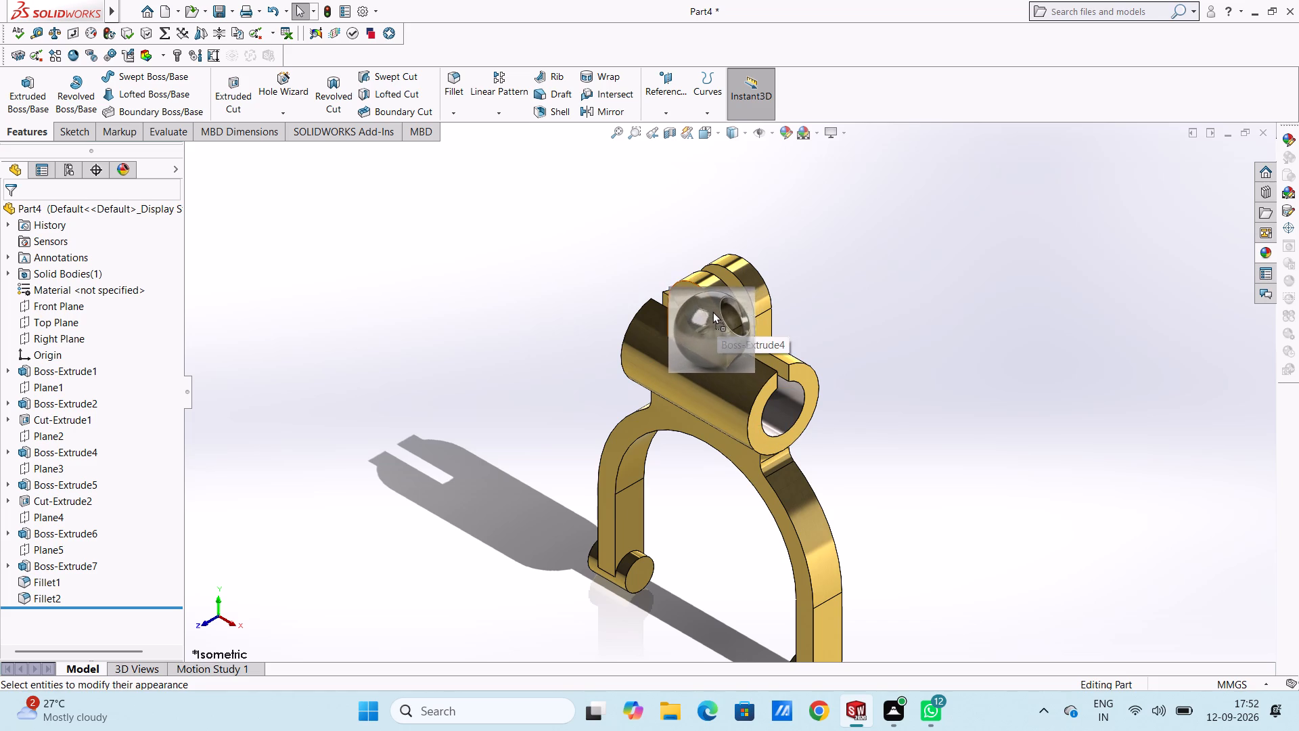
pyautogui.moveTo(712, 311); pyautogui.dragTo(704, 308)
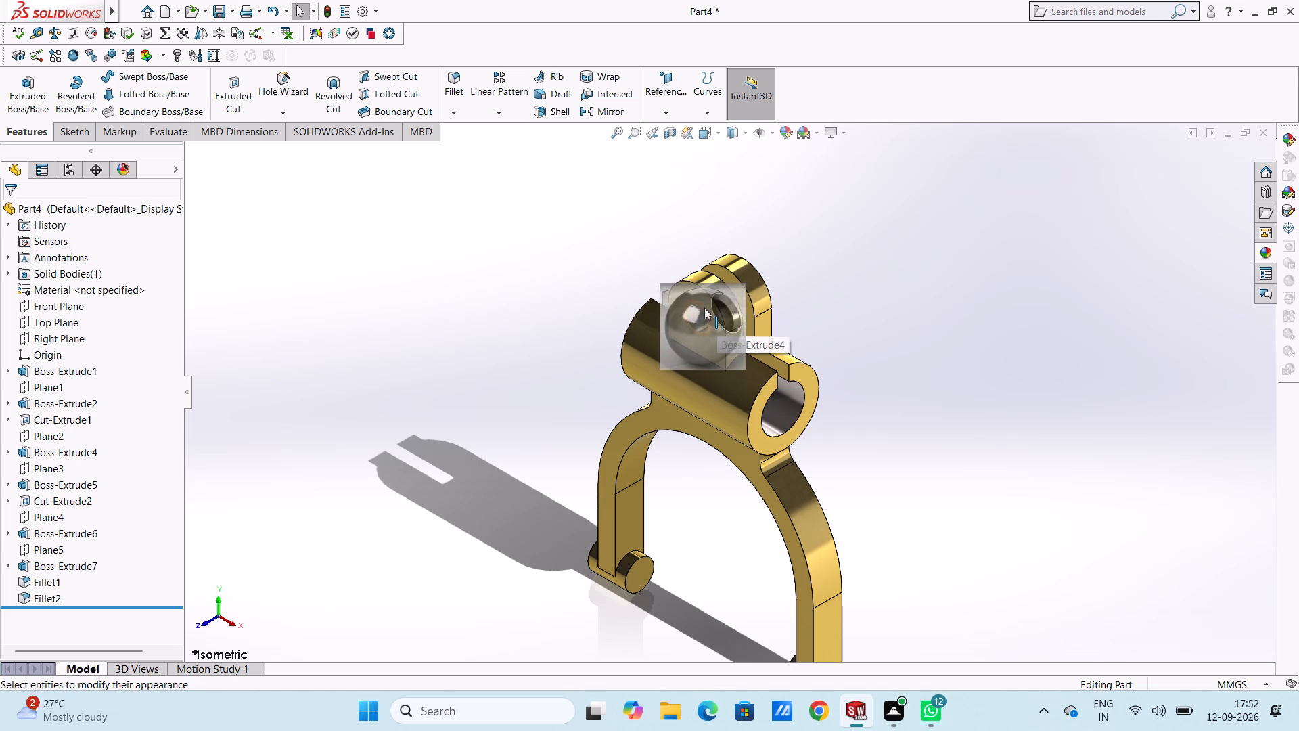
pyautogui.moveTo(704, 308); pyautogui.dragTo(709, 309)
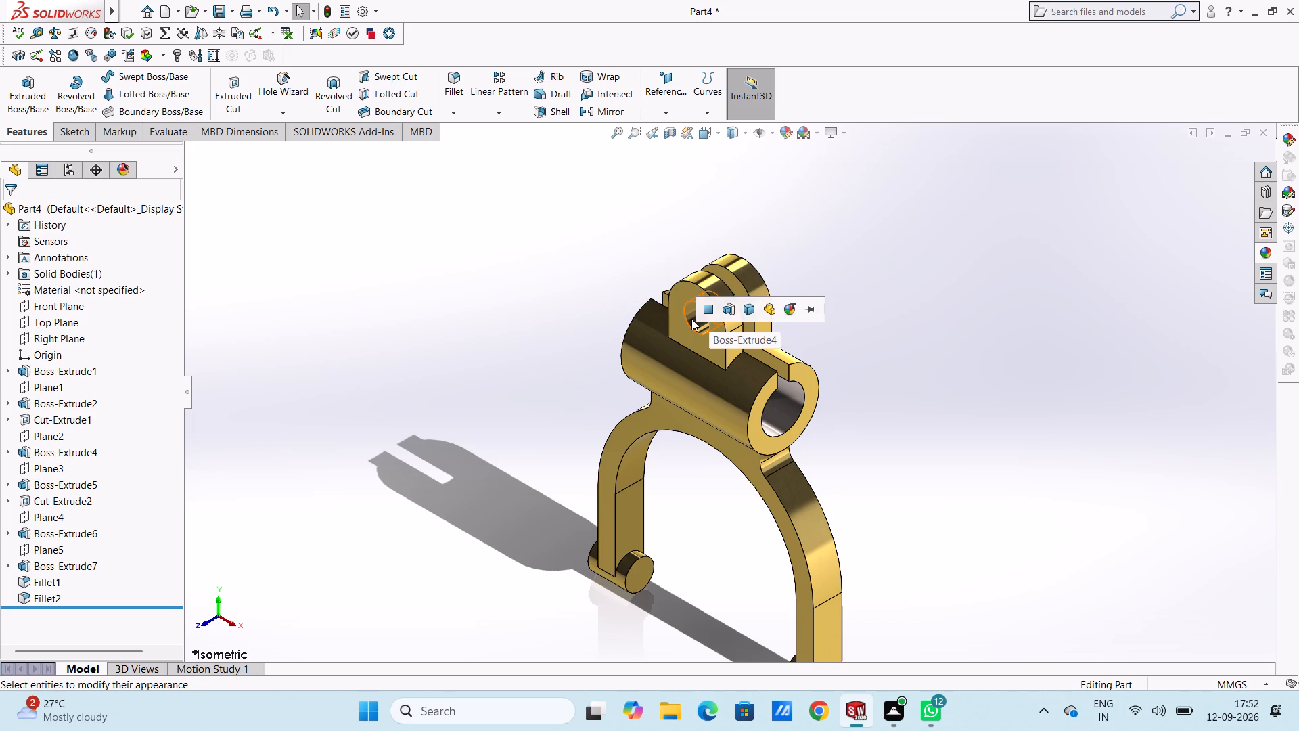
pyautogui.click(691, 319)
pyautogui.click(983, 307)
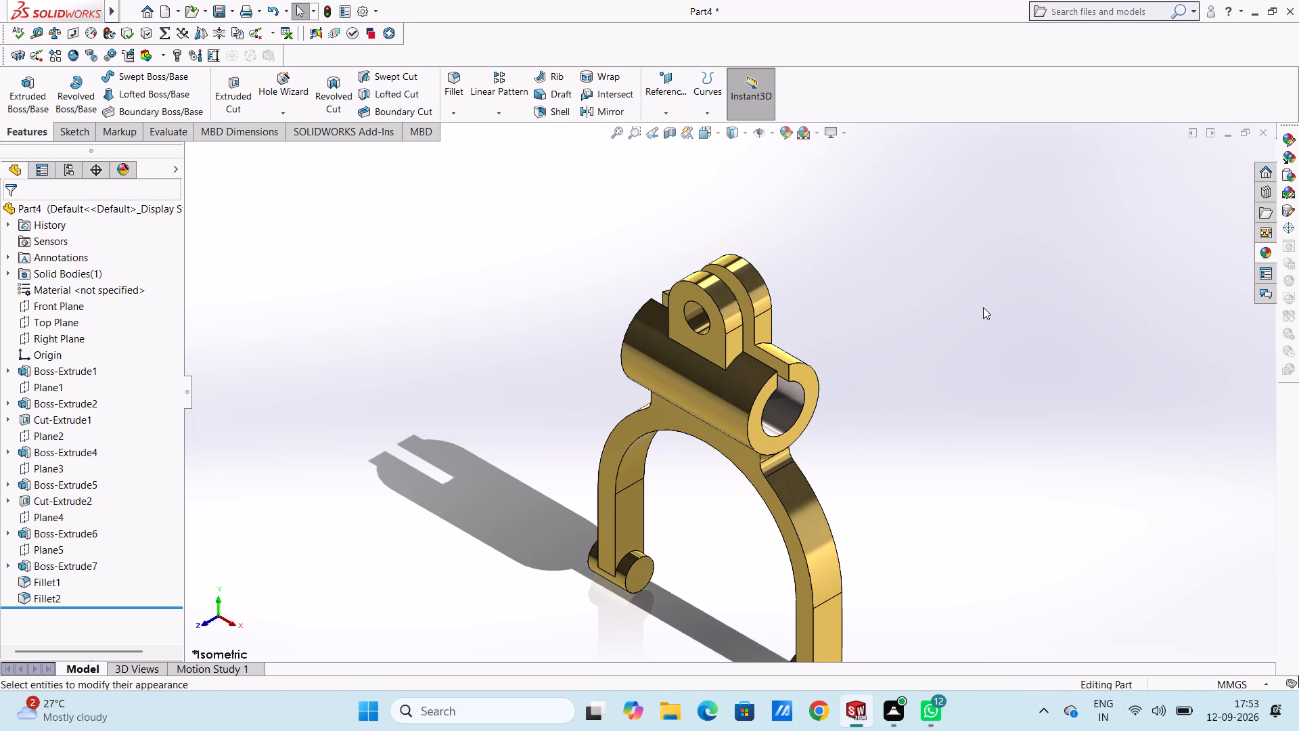
# Apply the burnished steel appearance from the Steel library to the hole face of the front lug only.
pyautogui.keyDown('ctrl'); pyautogui.scroll(-3, 687, 303); pyautogui.keyUp('ctrl')
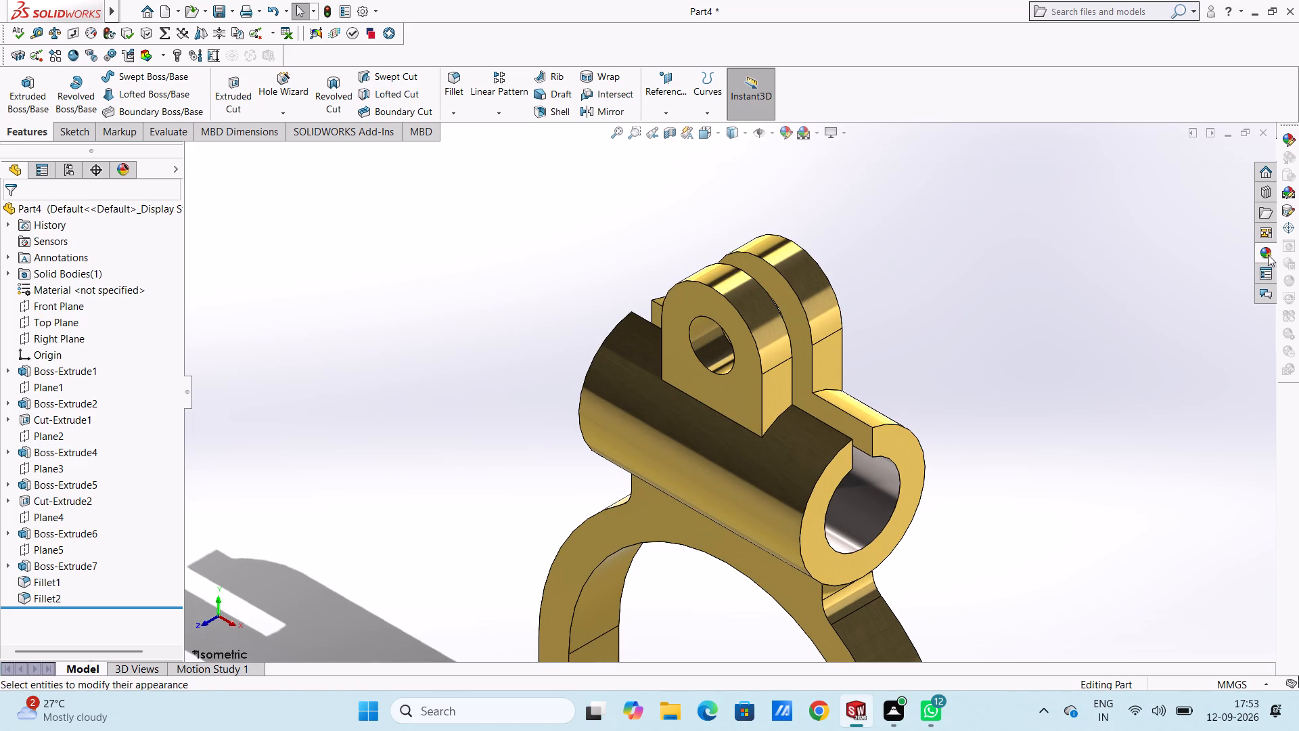
pyautogui.click(1264, 254)
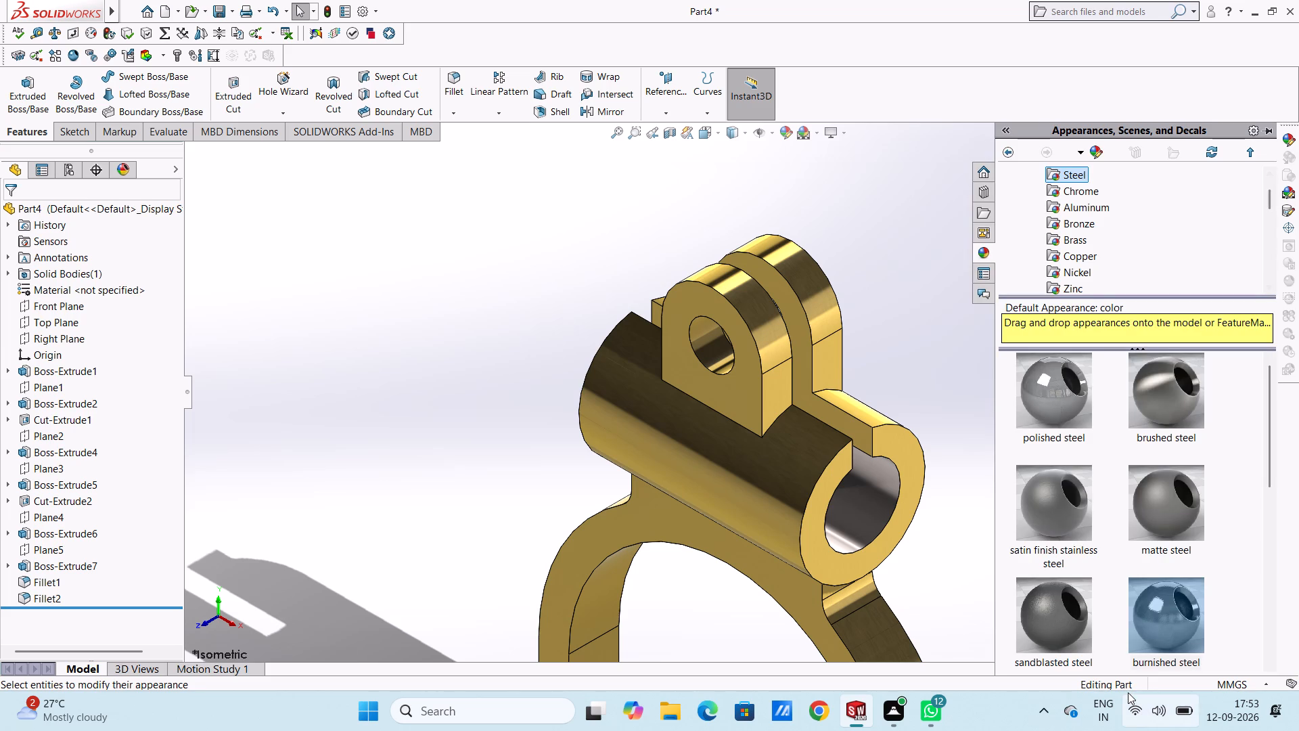
pyautogui.moveTo(1161, 630); pyautogui.dragTo(1001, 510, button='right')
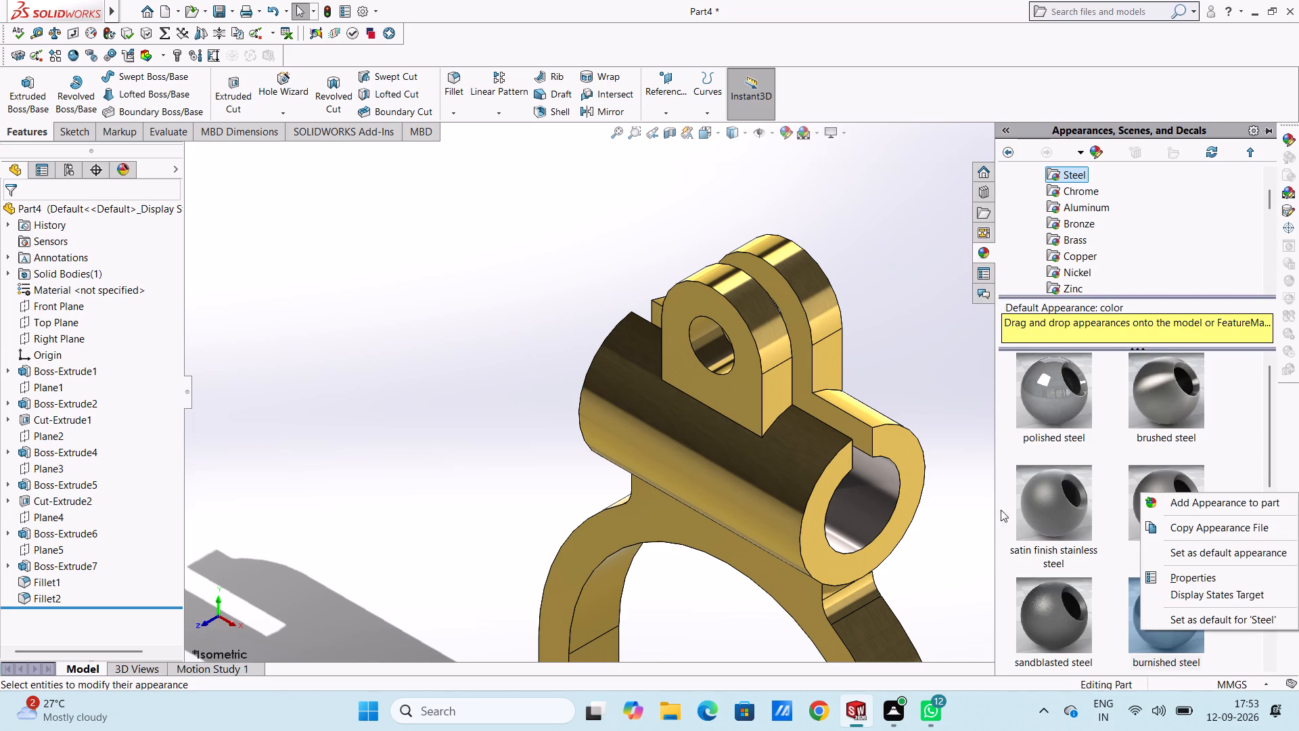
pyautogui.moveTo(1001, 510); pyautogui.dragTo(913, 426, button='right')
pyautogui.click(972, 408)
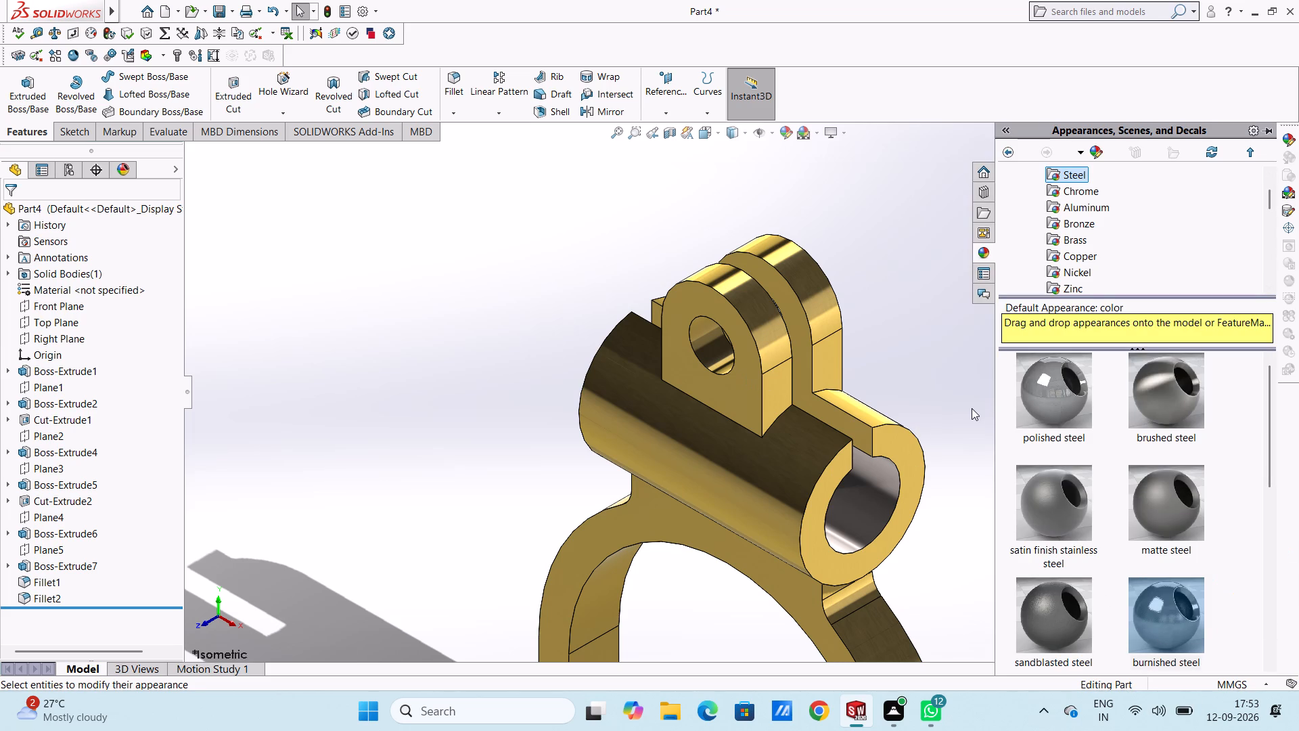
pyautogui.moveTo(1167, 613); pyautogui.dragTo(1008, 487)
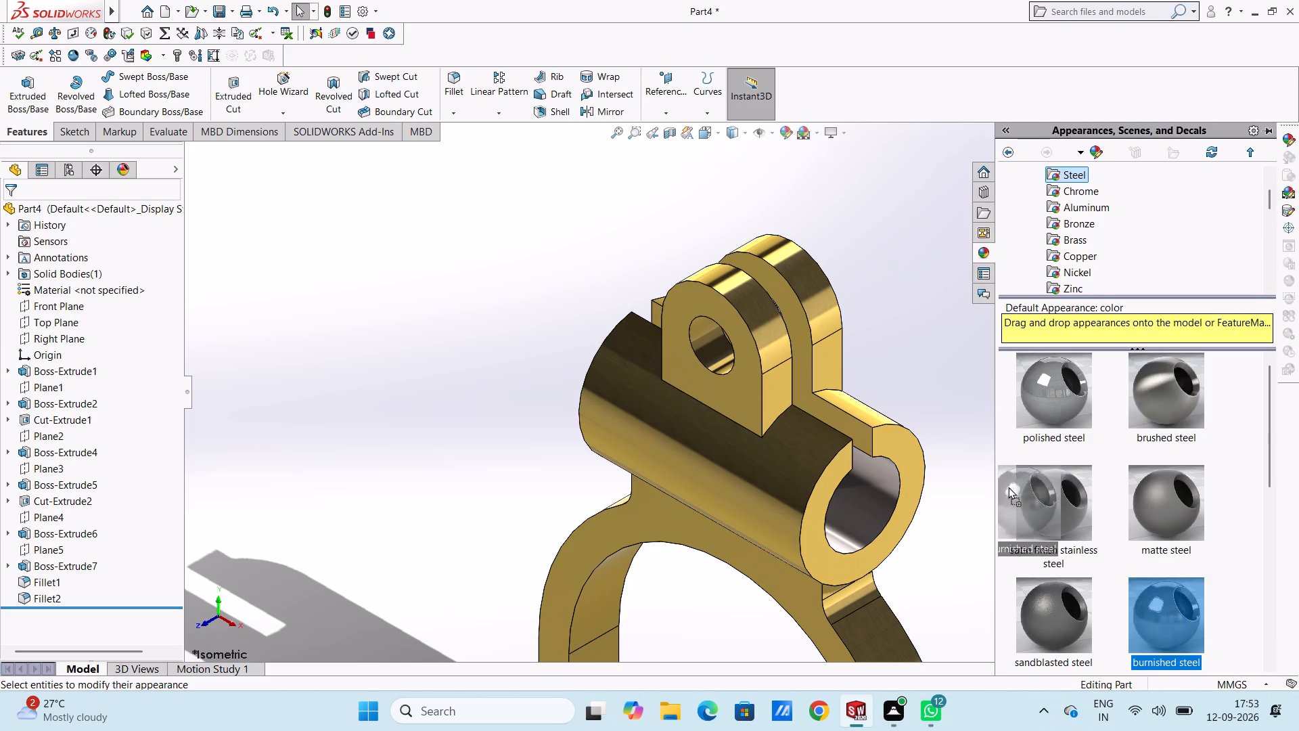
pyautogui.moveTo(1008, 487); pyautogui.dragTo(714, 328)
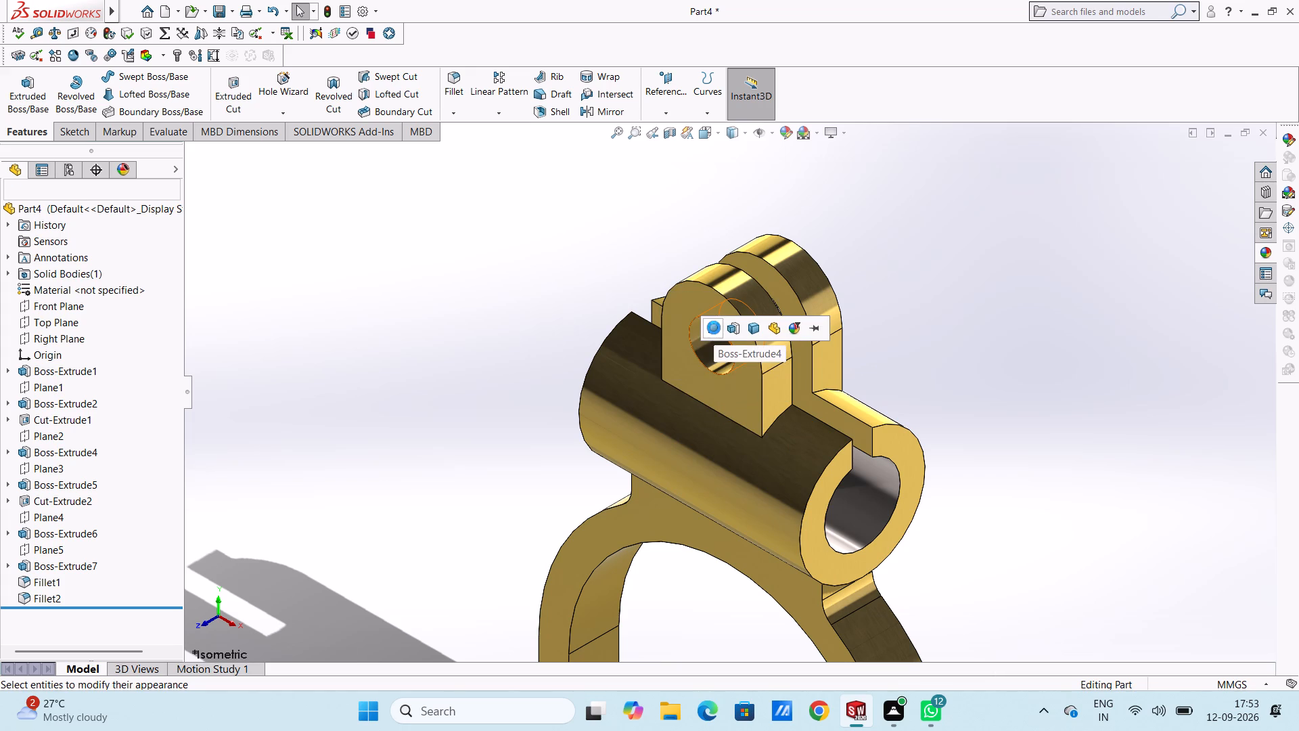
pyautogui.click(714, 328)
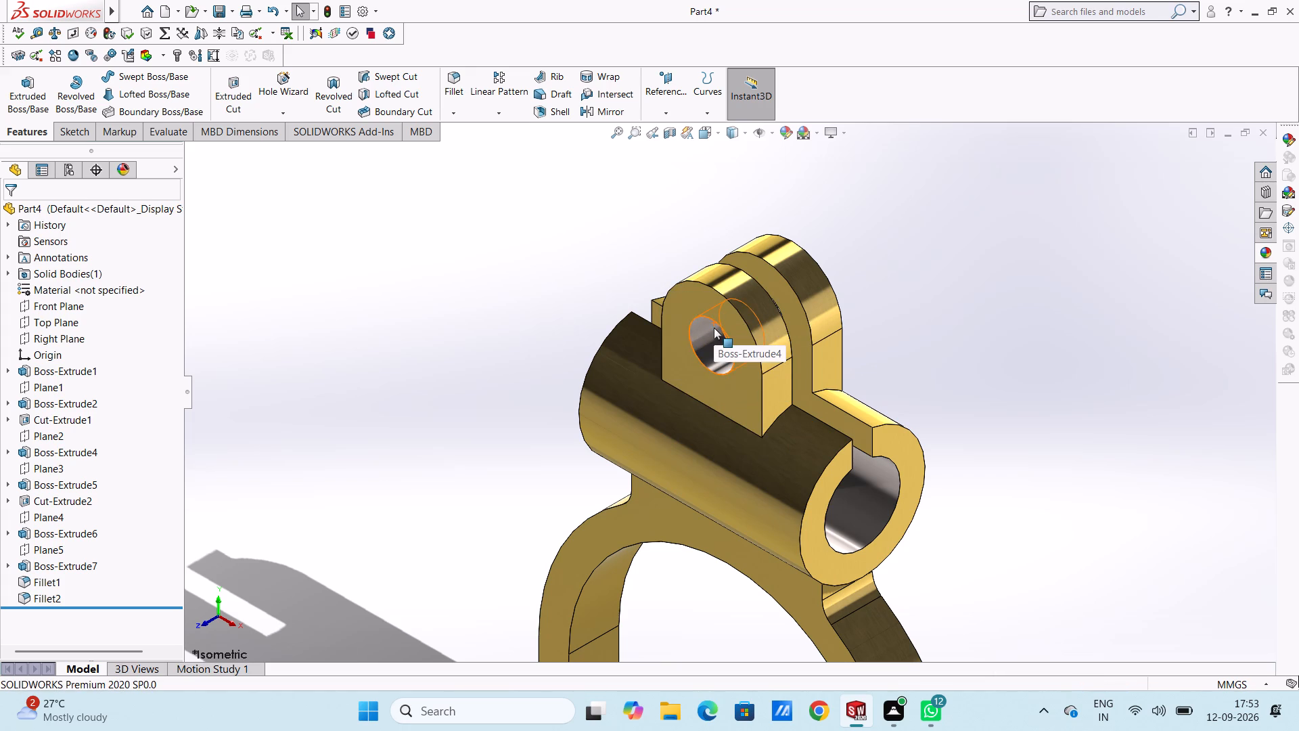
pyautogui.click(1118, 317)
pyautogui.keyDown('ctrl'); pyautogui.scroll(6, 1118, 317); pyautogui.keyUp('ctrl')
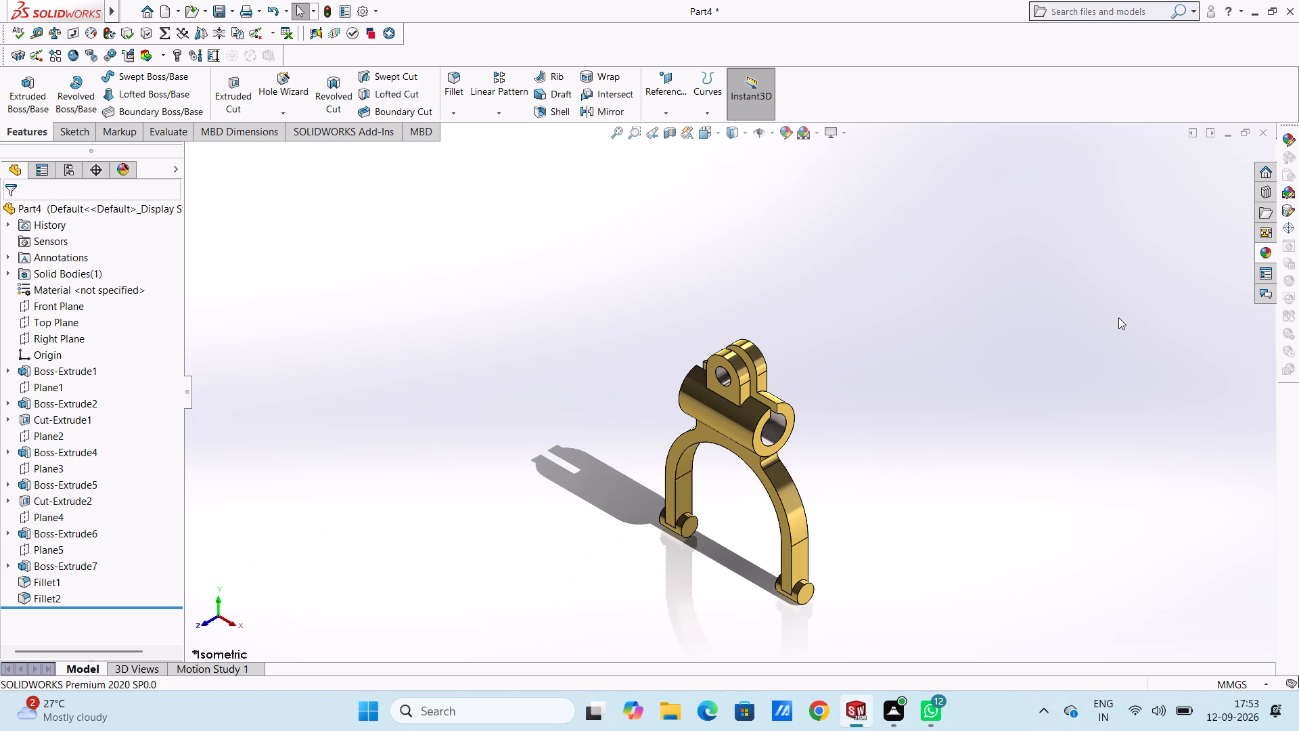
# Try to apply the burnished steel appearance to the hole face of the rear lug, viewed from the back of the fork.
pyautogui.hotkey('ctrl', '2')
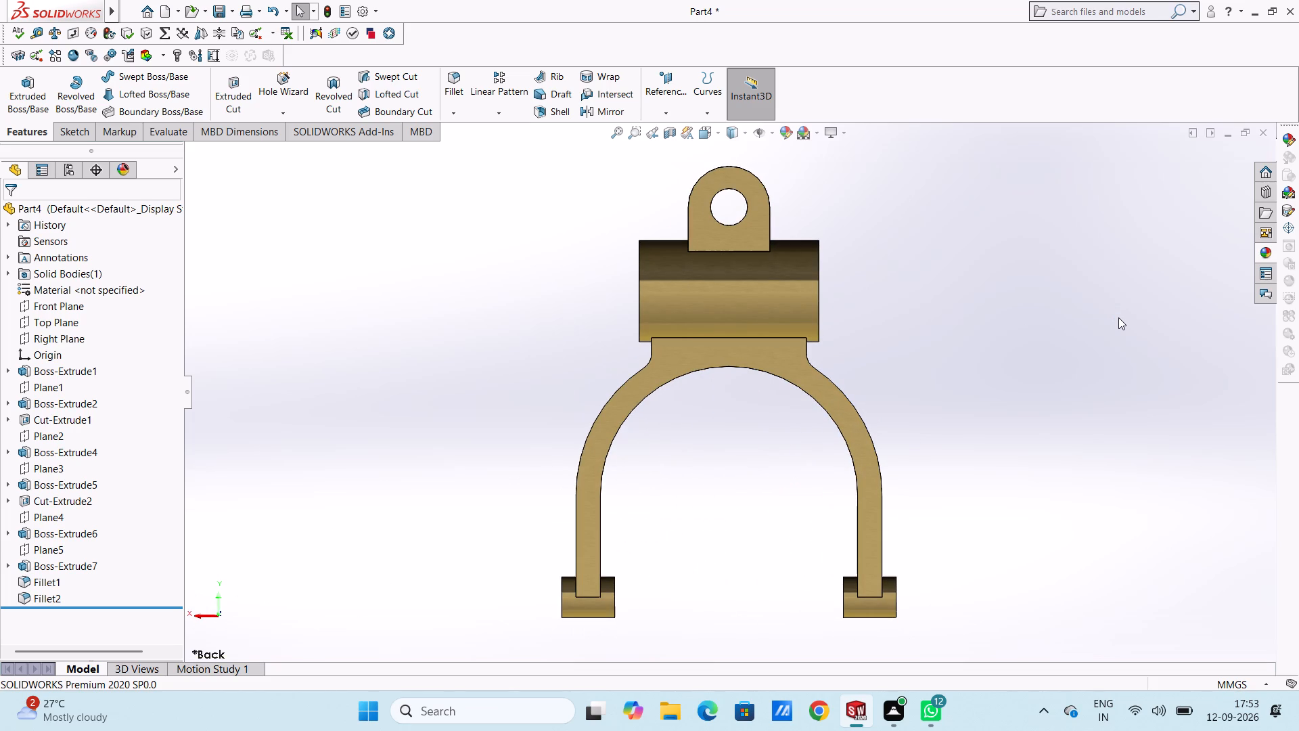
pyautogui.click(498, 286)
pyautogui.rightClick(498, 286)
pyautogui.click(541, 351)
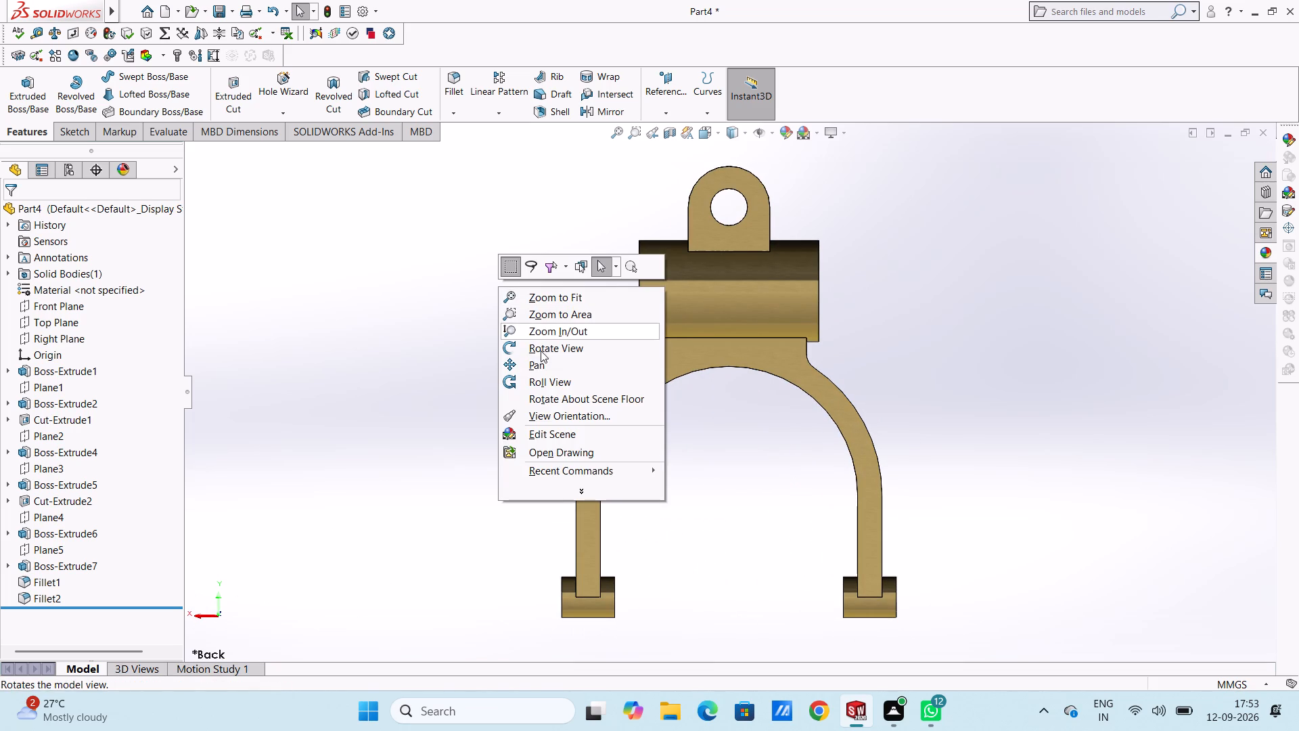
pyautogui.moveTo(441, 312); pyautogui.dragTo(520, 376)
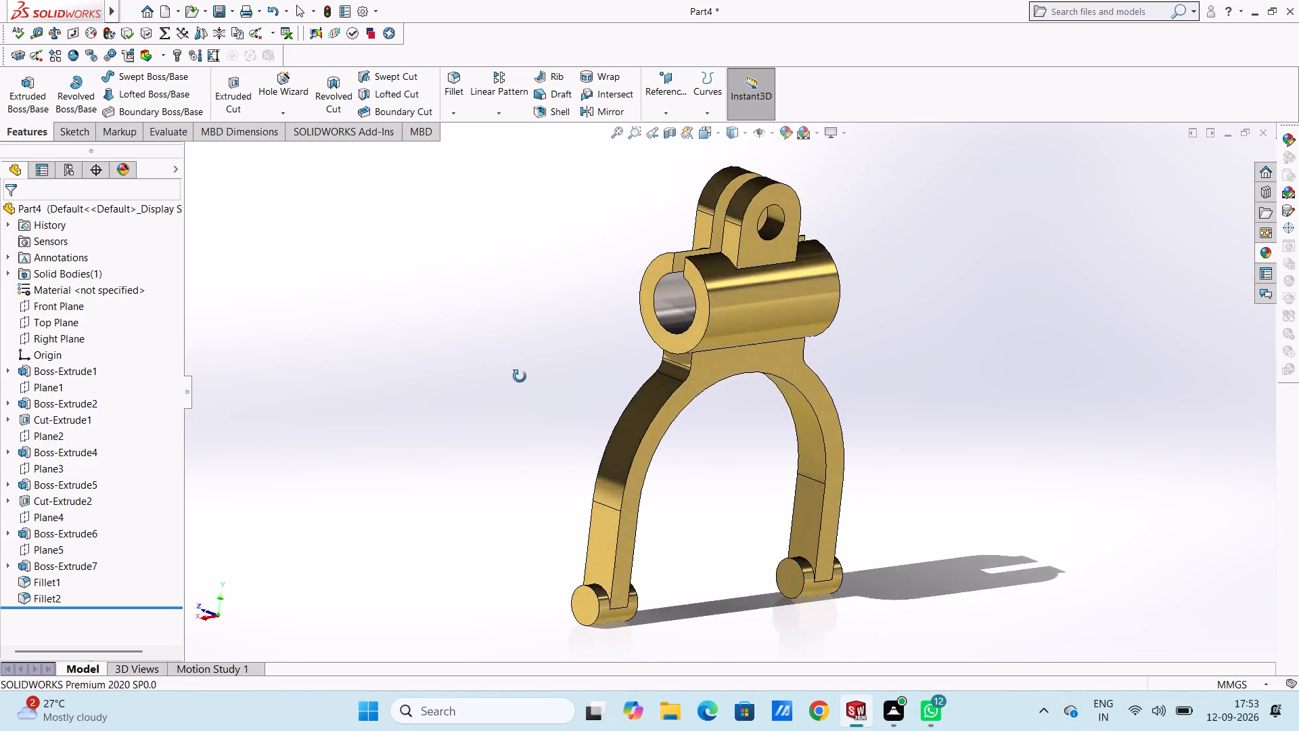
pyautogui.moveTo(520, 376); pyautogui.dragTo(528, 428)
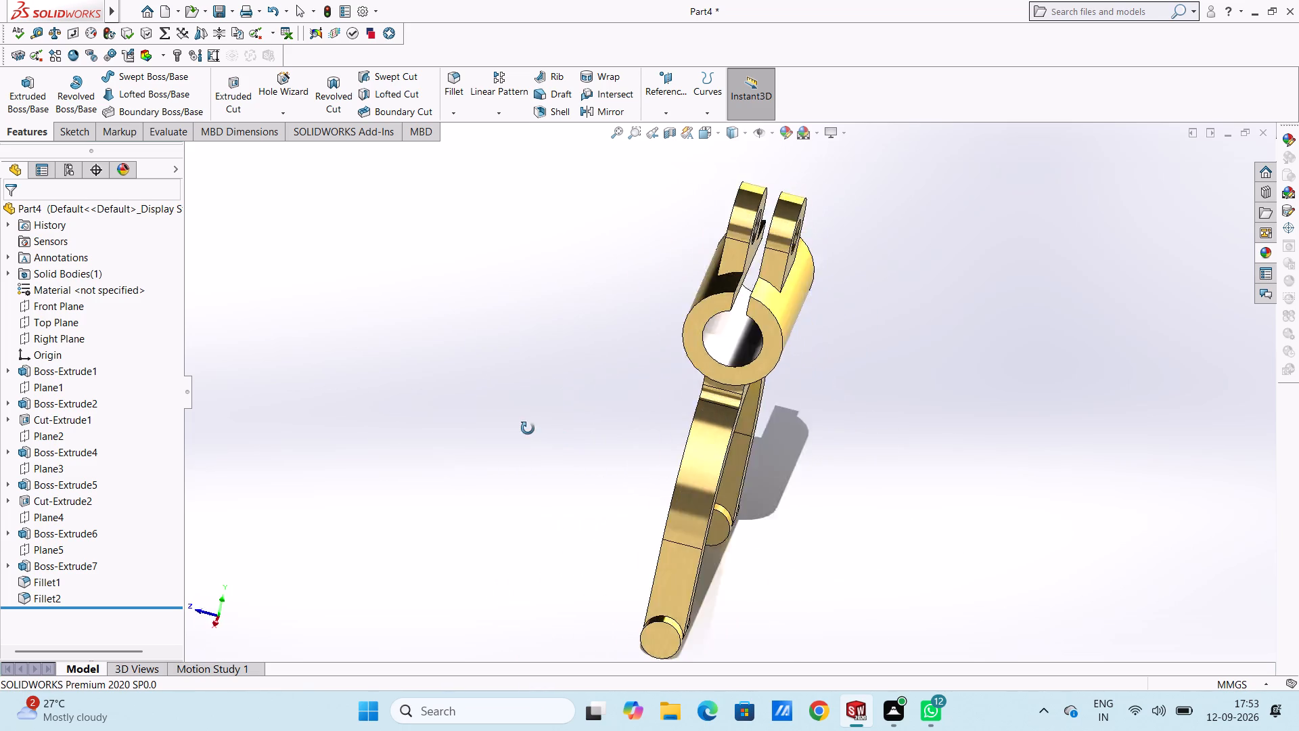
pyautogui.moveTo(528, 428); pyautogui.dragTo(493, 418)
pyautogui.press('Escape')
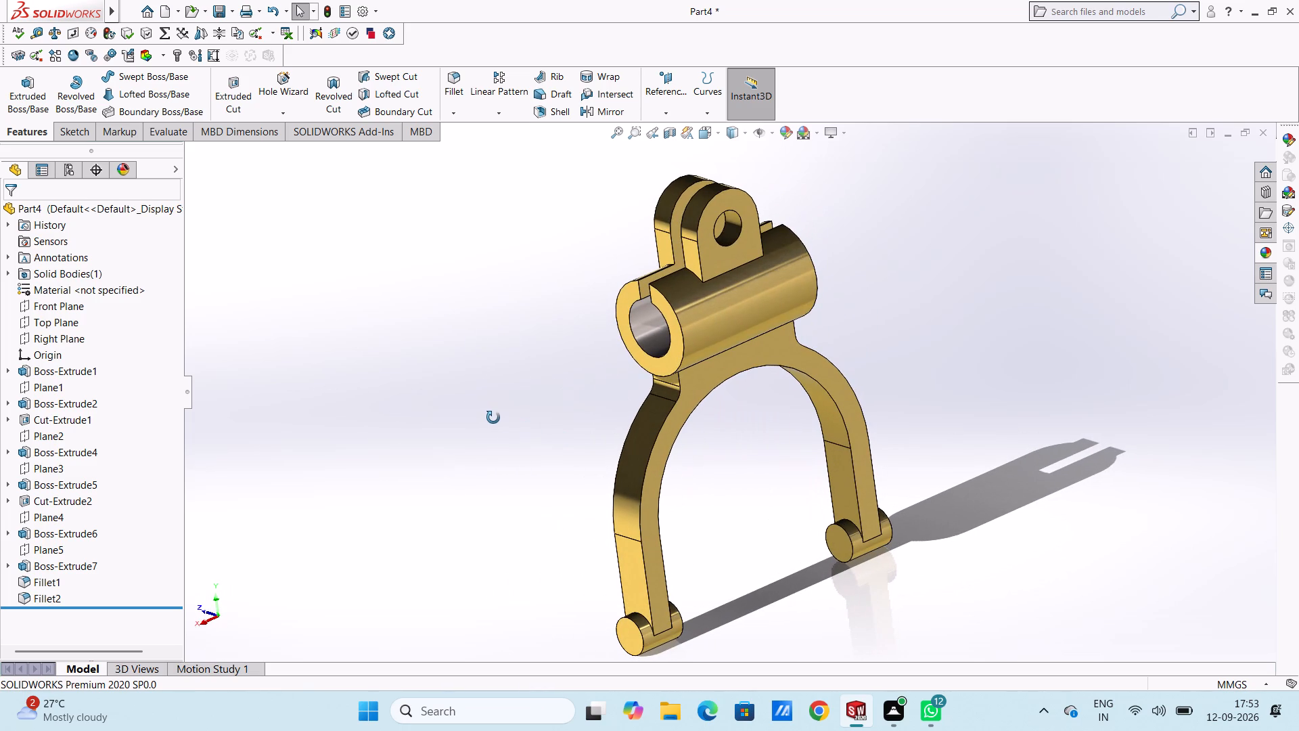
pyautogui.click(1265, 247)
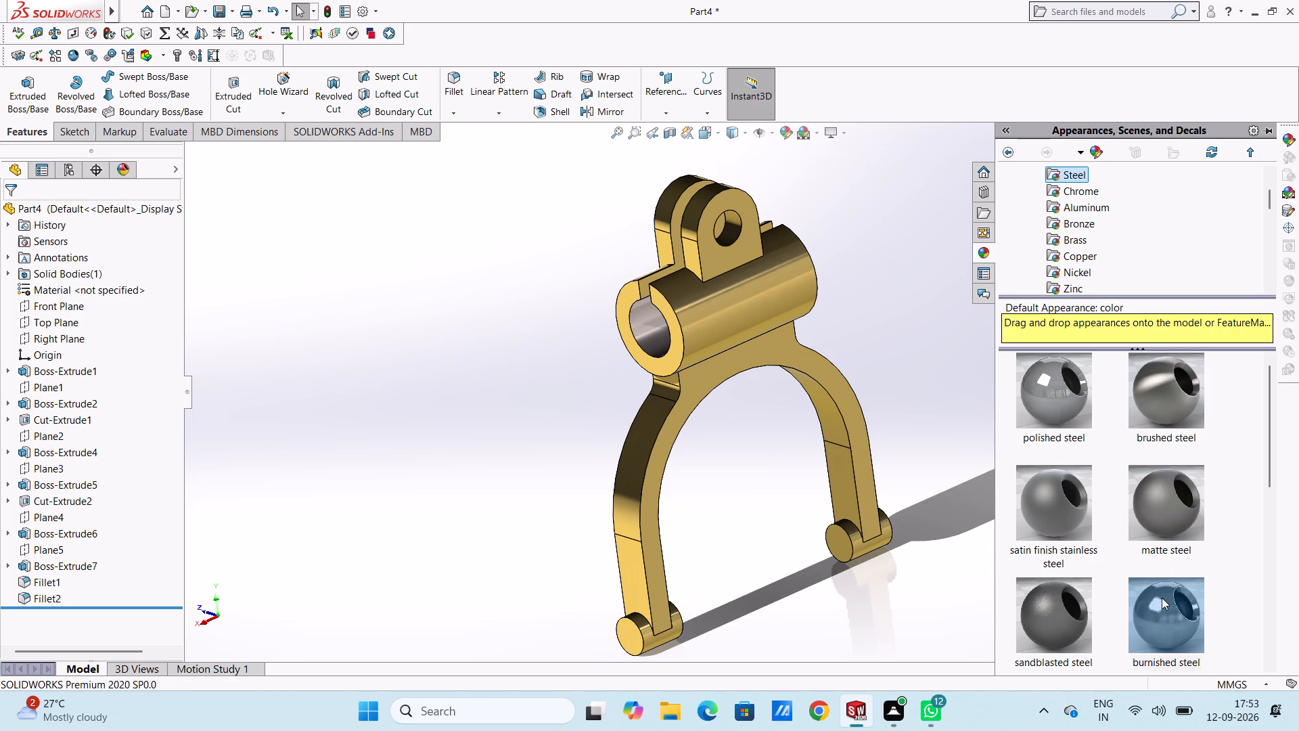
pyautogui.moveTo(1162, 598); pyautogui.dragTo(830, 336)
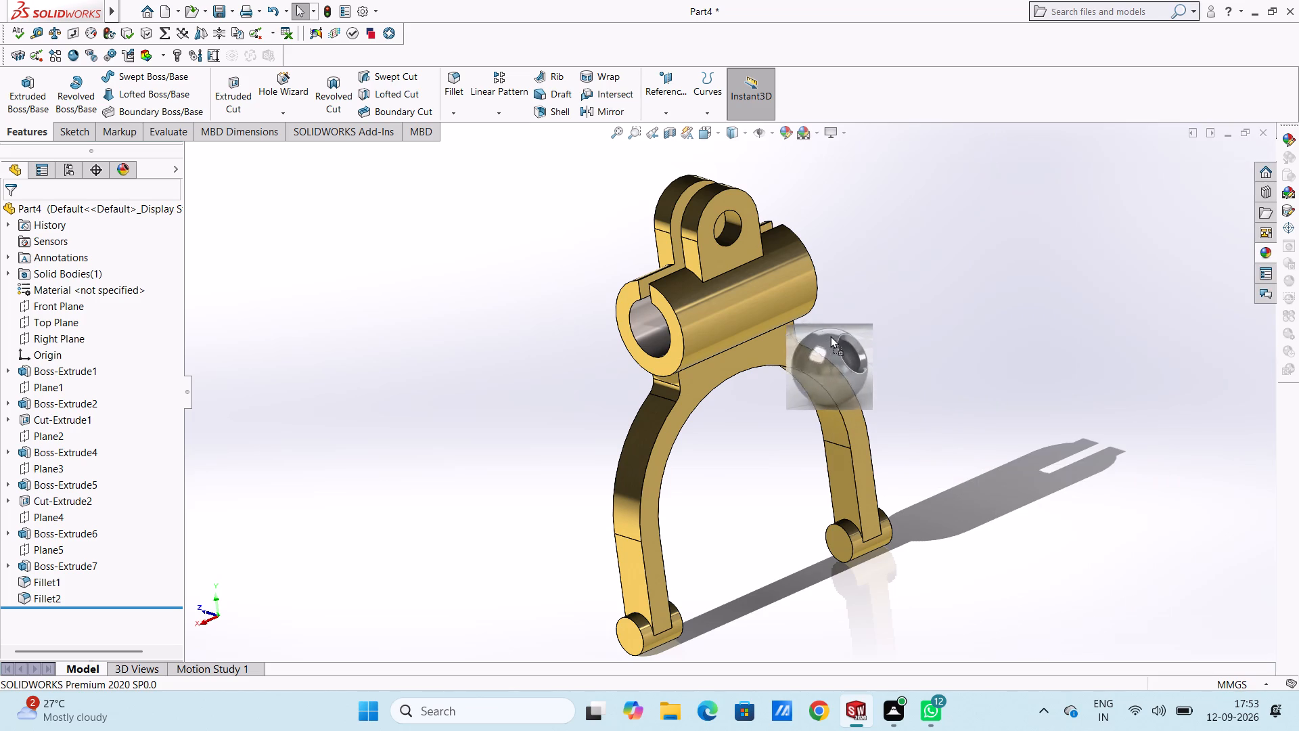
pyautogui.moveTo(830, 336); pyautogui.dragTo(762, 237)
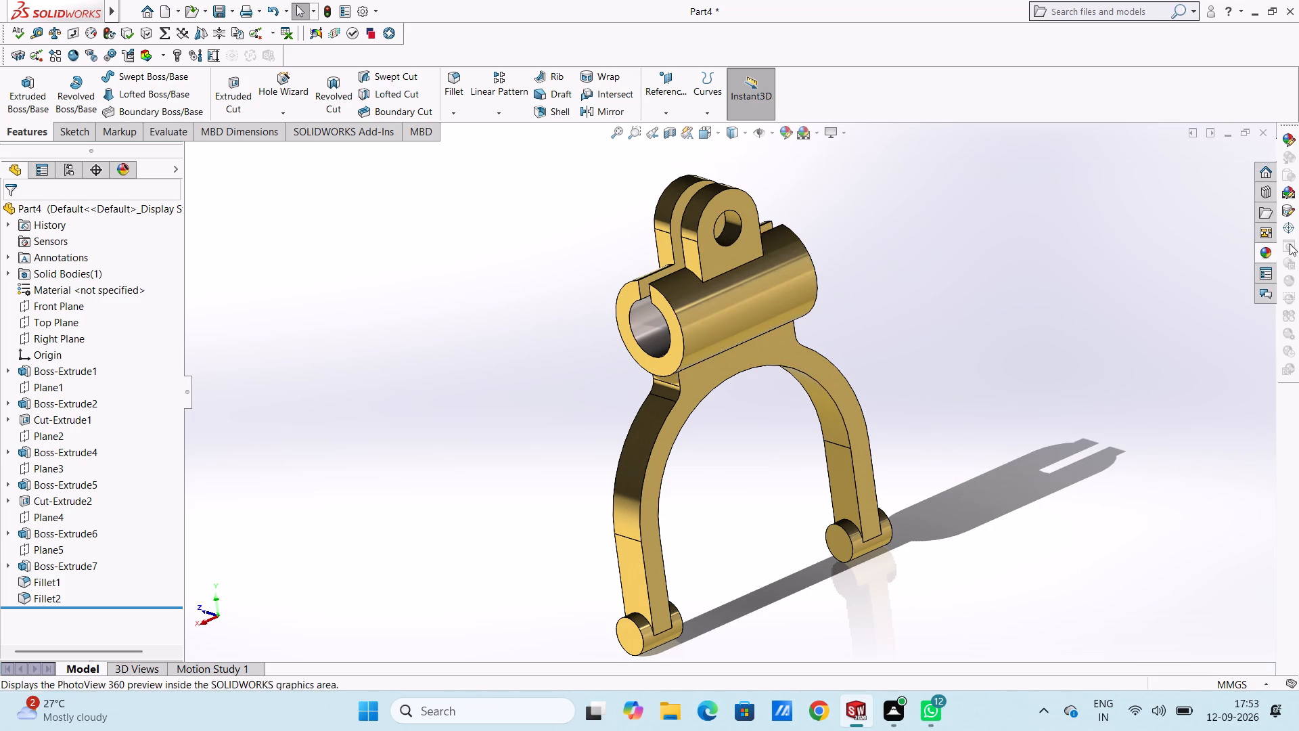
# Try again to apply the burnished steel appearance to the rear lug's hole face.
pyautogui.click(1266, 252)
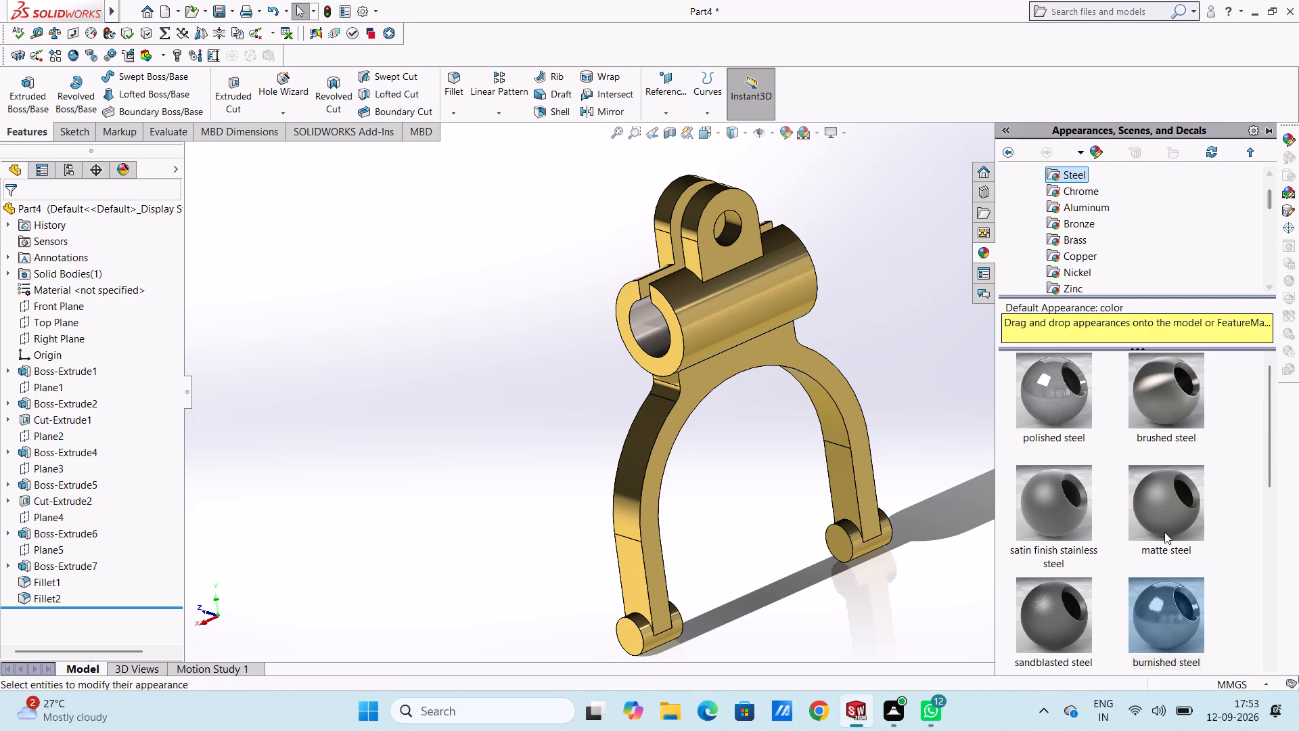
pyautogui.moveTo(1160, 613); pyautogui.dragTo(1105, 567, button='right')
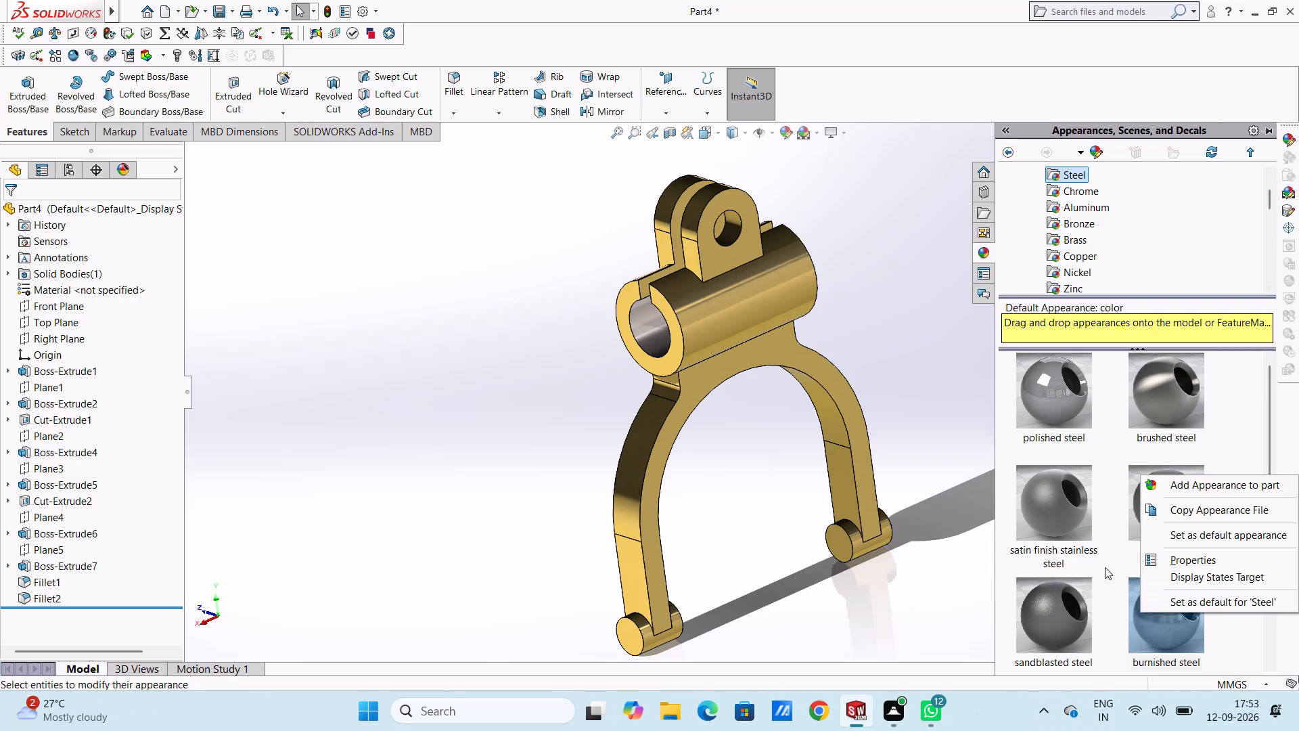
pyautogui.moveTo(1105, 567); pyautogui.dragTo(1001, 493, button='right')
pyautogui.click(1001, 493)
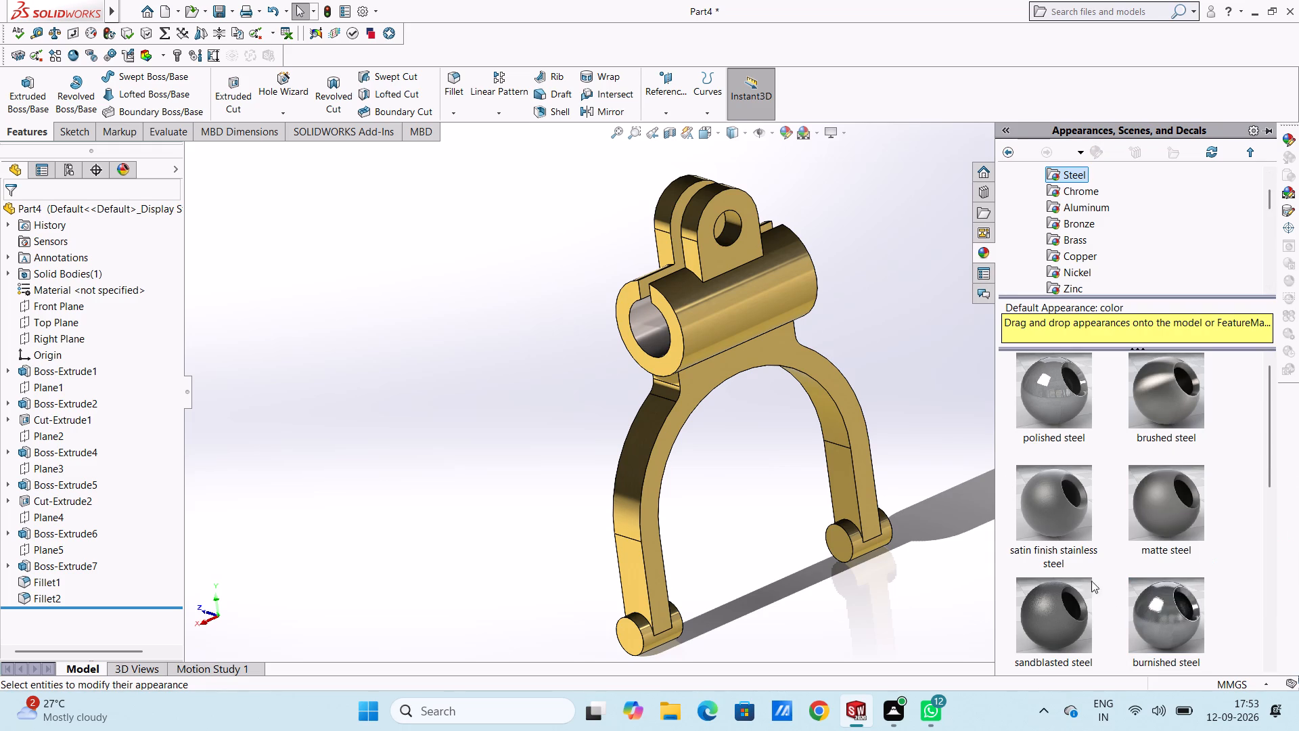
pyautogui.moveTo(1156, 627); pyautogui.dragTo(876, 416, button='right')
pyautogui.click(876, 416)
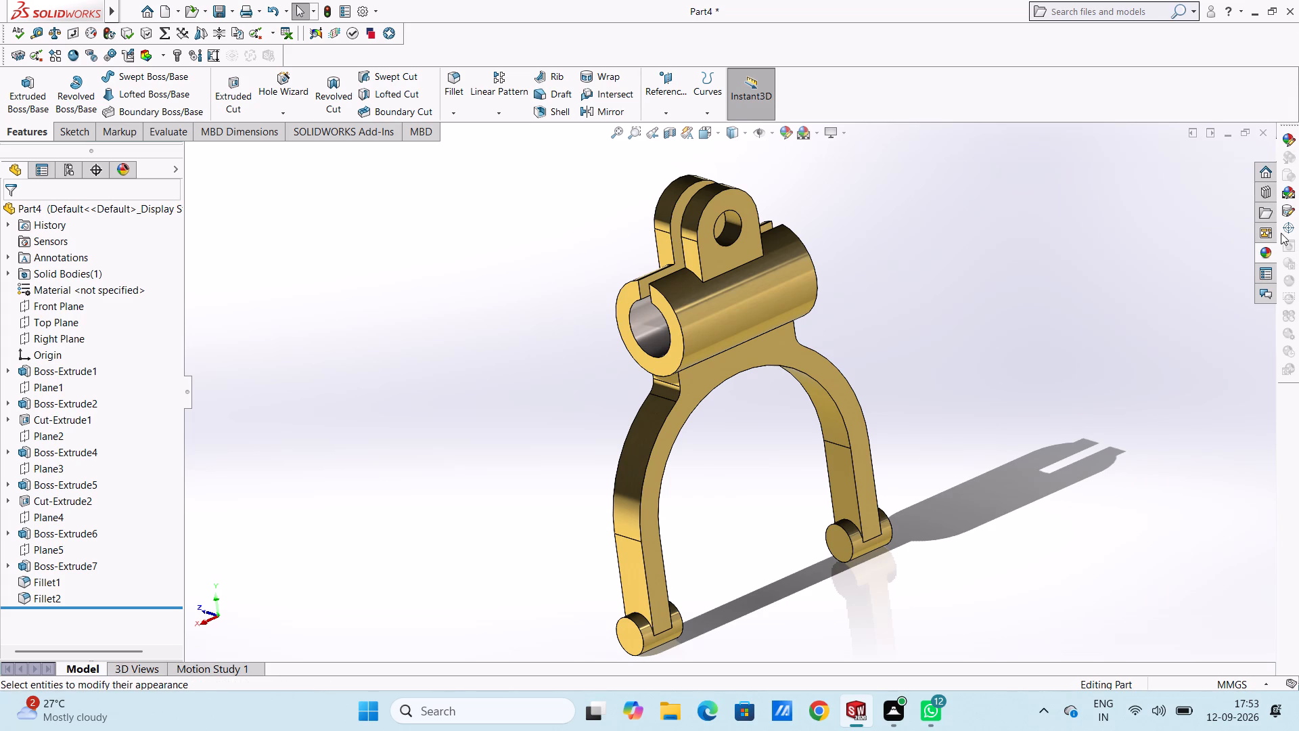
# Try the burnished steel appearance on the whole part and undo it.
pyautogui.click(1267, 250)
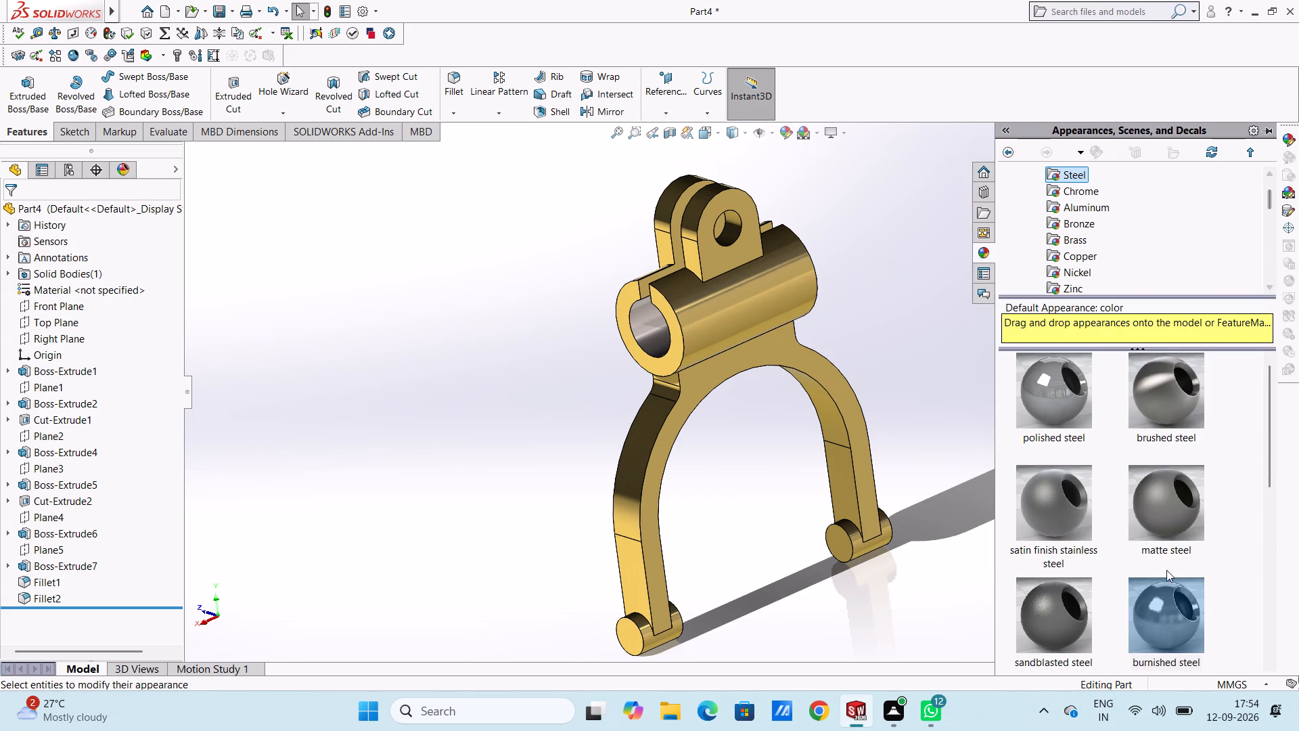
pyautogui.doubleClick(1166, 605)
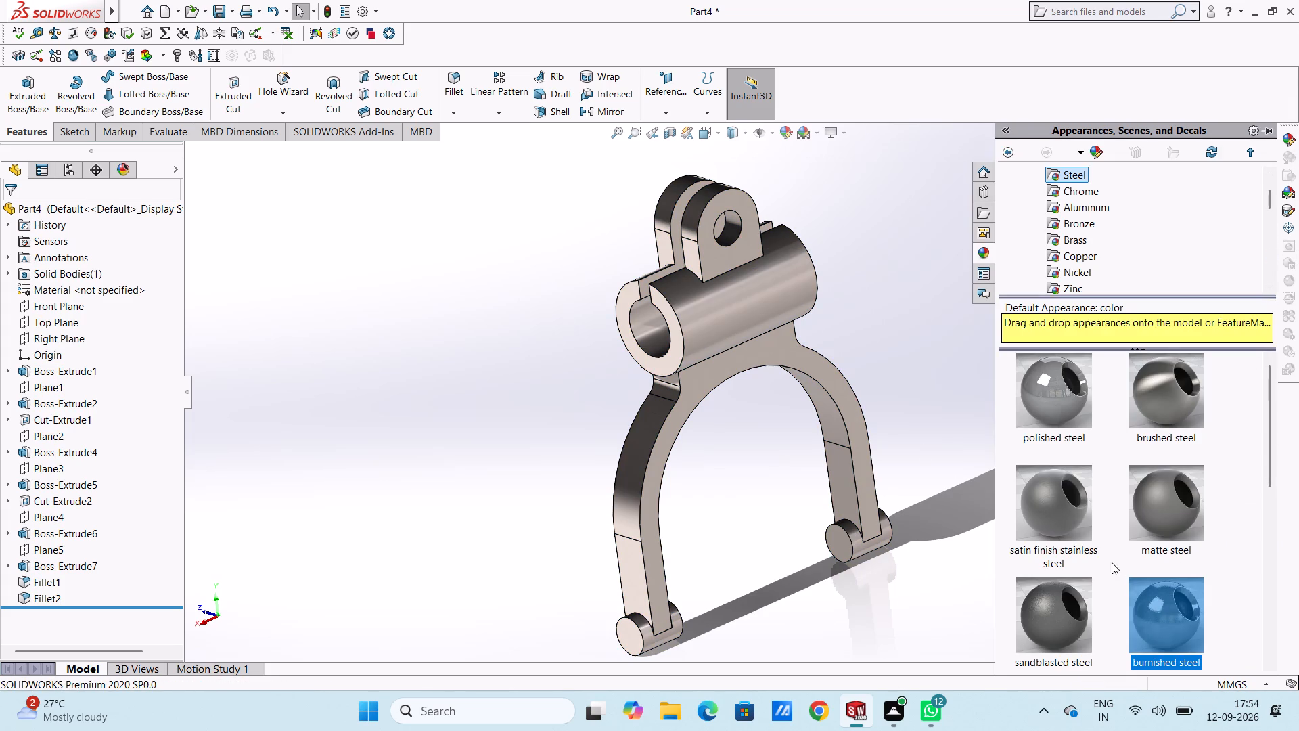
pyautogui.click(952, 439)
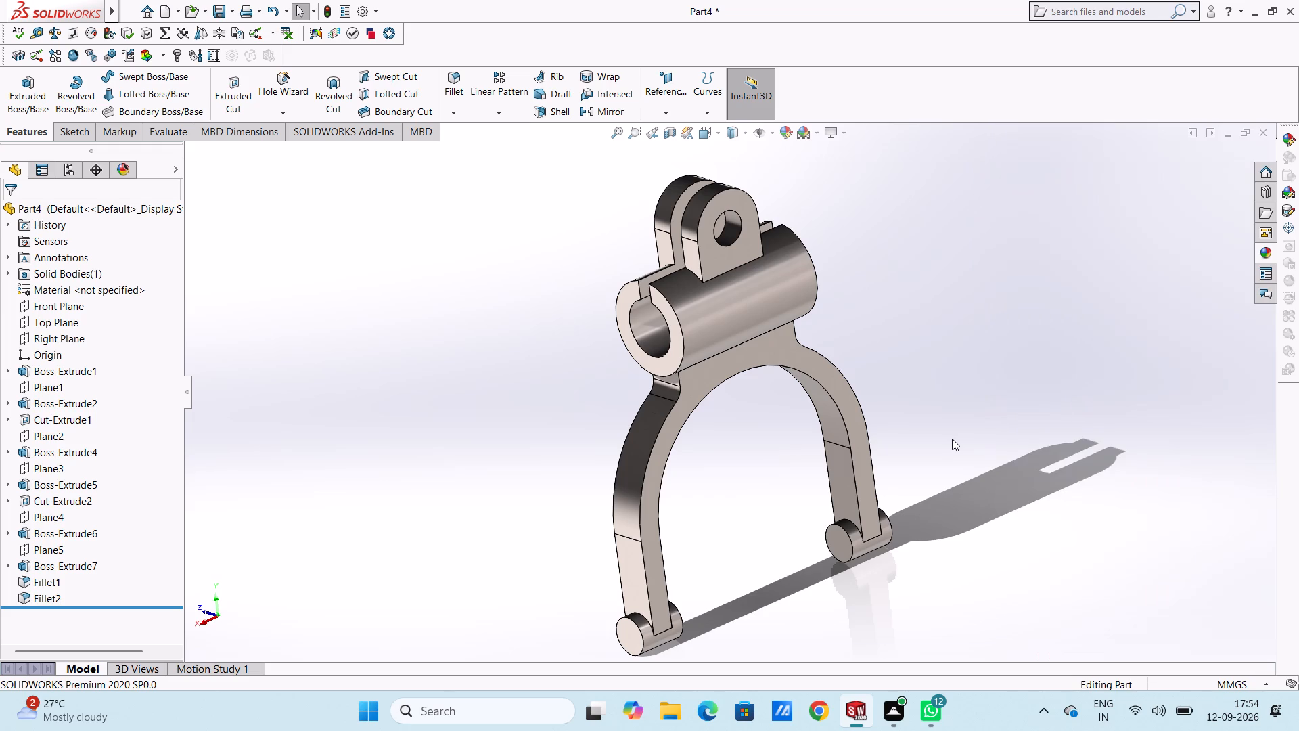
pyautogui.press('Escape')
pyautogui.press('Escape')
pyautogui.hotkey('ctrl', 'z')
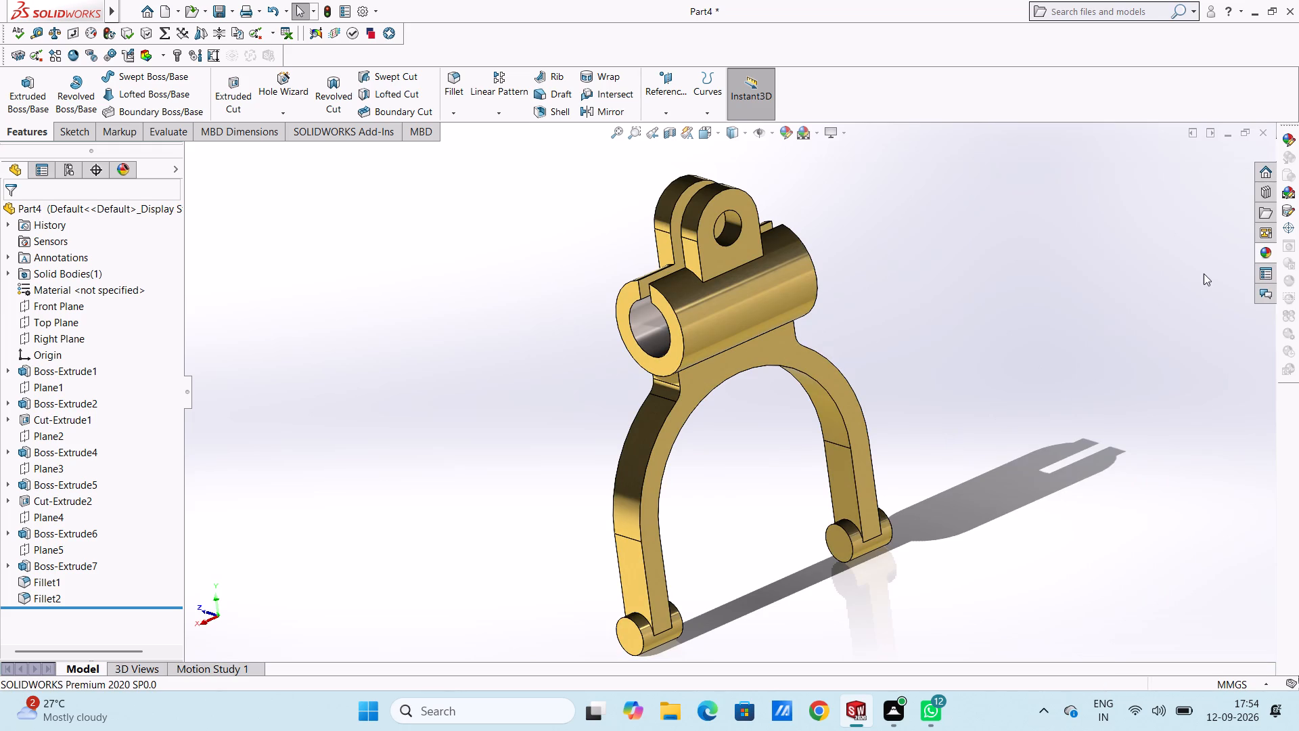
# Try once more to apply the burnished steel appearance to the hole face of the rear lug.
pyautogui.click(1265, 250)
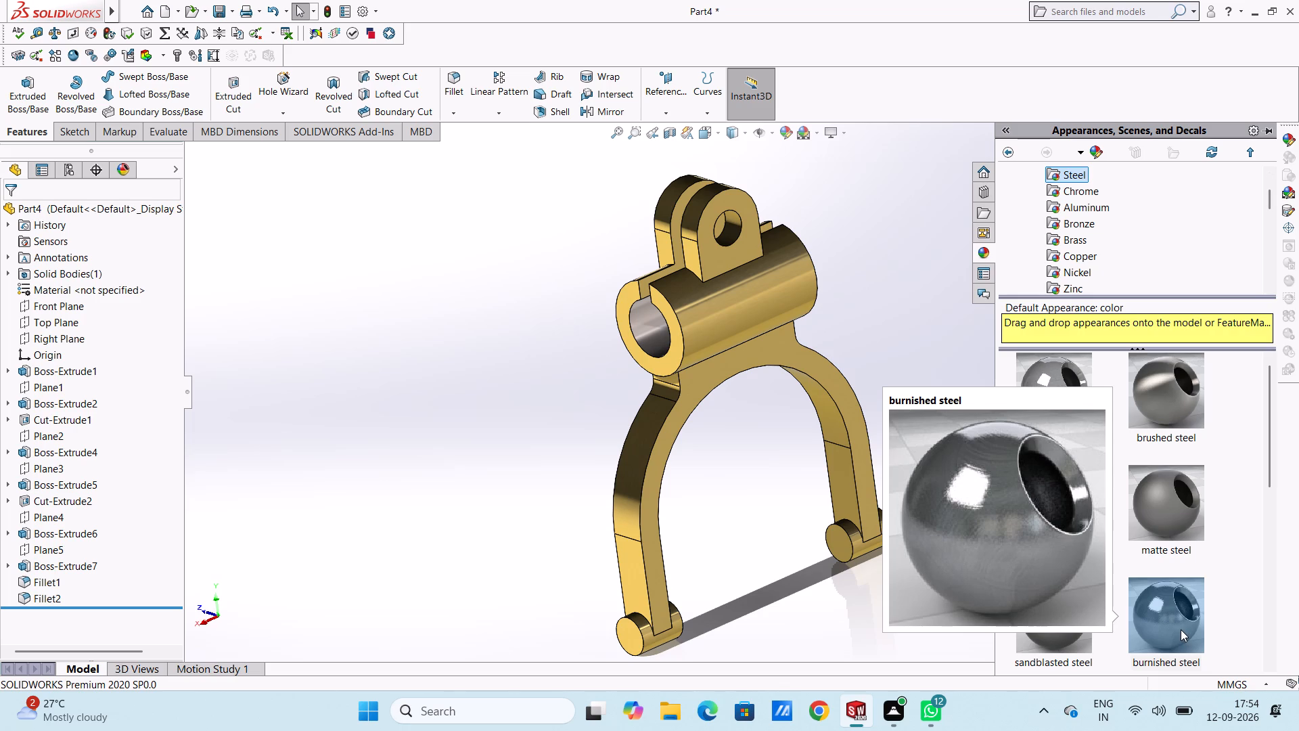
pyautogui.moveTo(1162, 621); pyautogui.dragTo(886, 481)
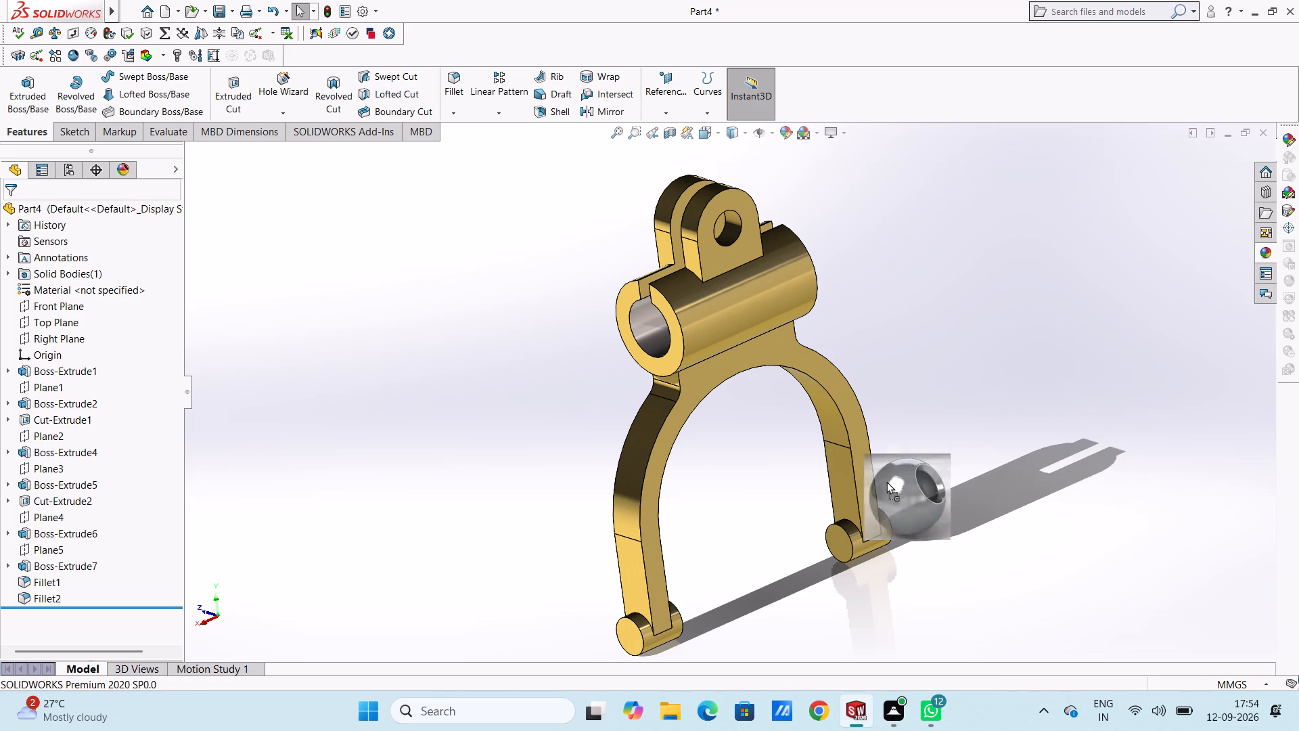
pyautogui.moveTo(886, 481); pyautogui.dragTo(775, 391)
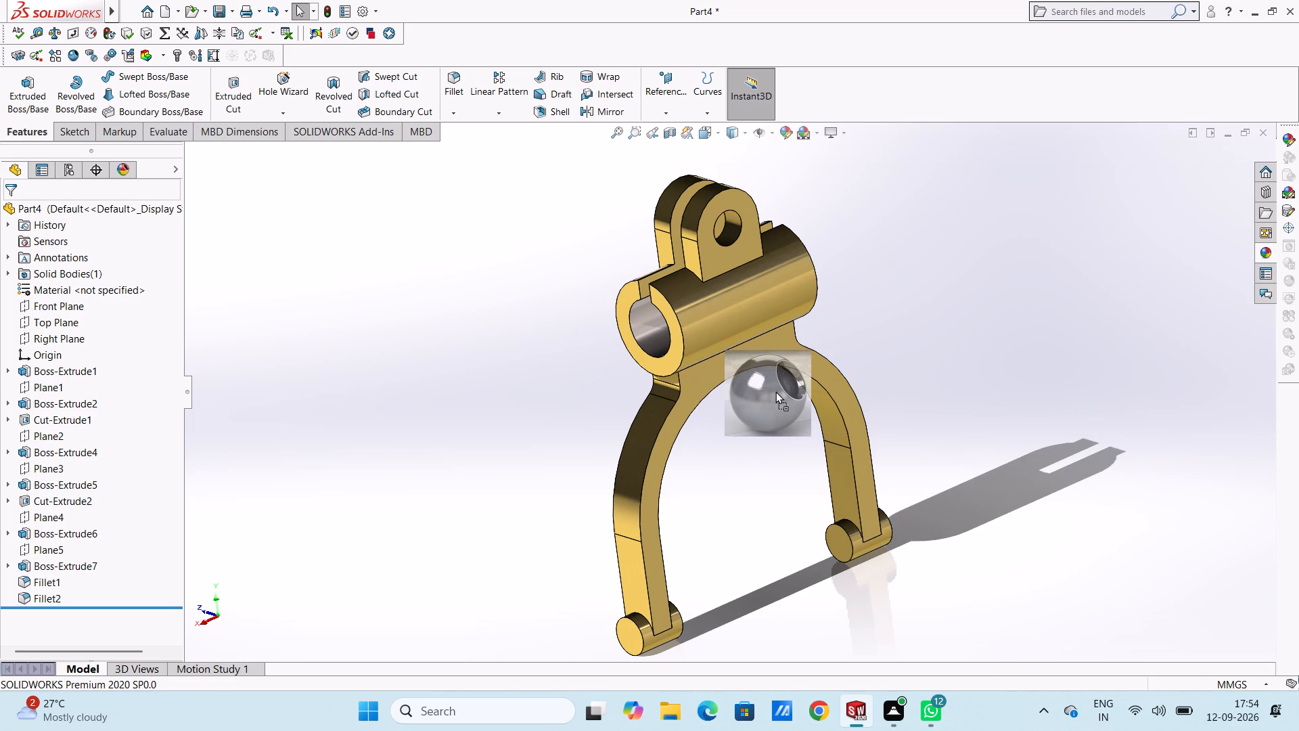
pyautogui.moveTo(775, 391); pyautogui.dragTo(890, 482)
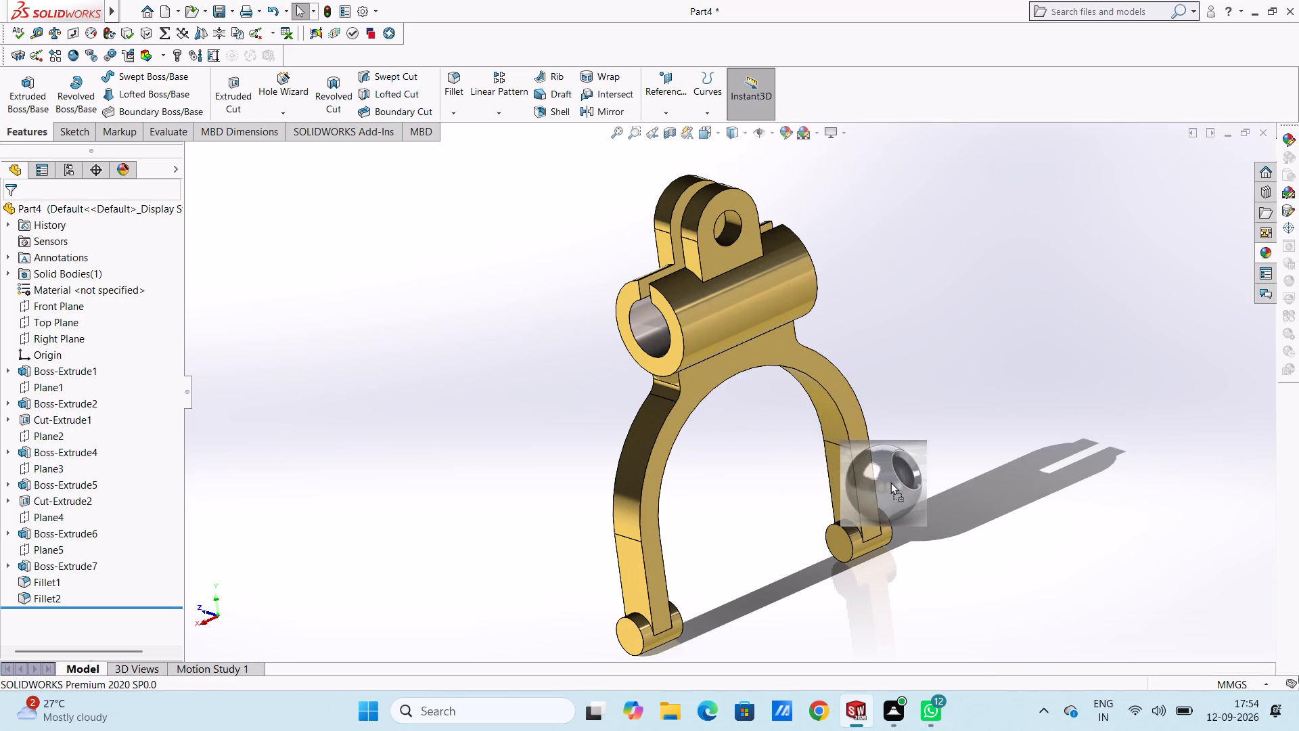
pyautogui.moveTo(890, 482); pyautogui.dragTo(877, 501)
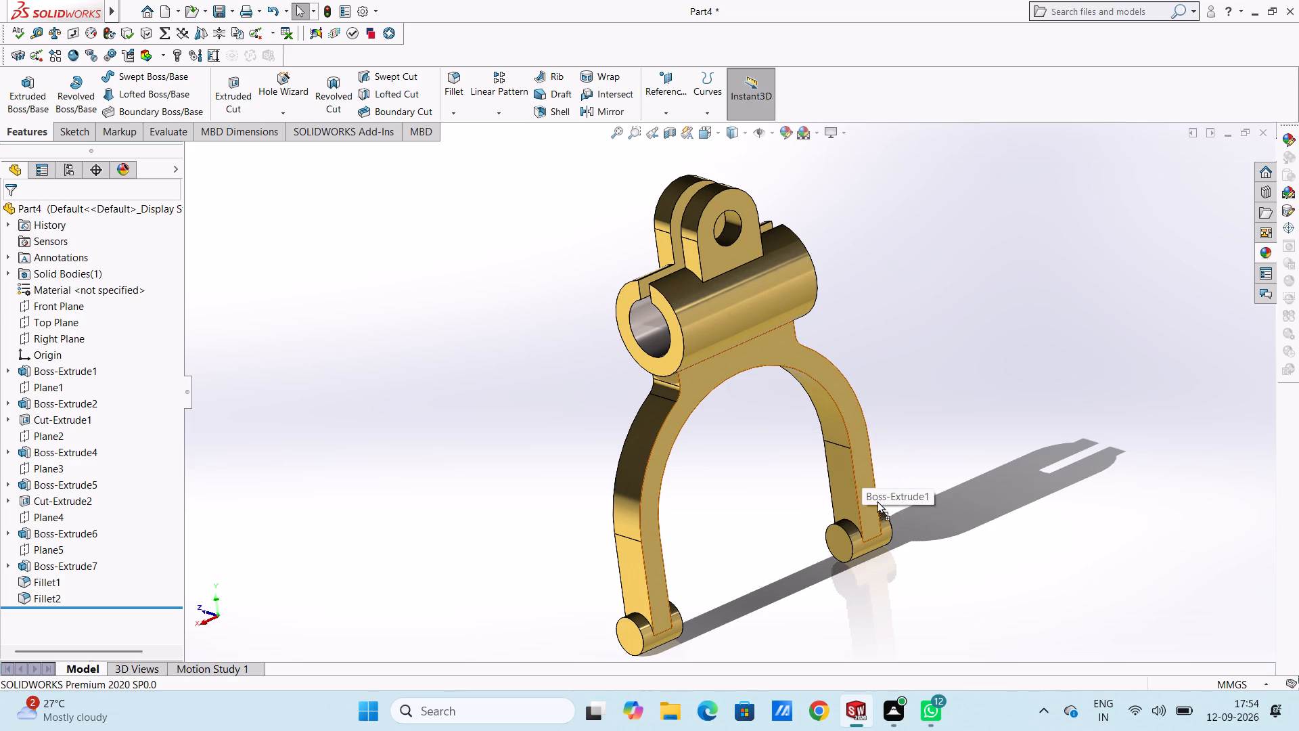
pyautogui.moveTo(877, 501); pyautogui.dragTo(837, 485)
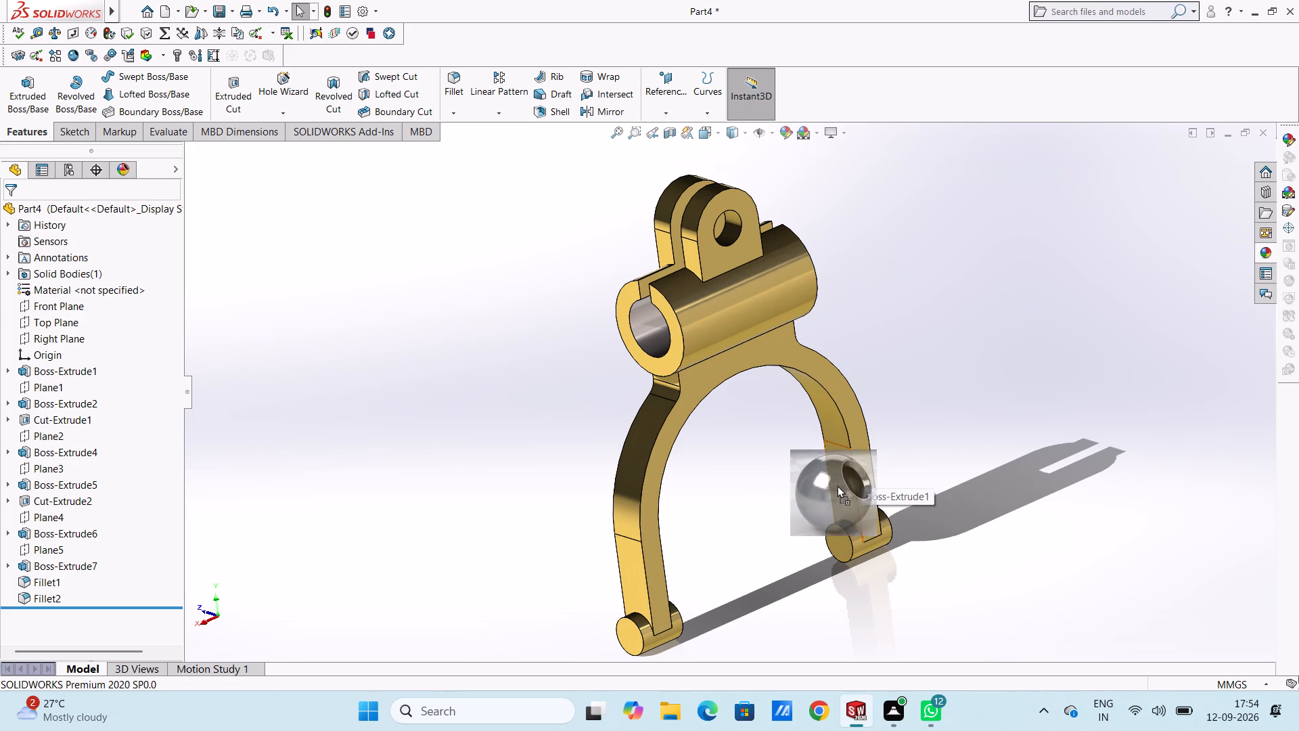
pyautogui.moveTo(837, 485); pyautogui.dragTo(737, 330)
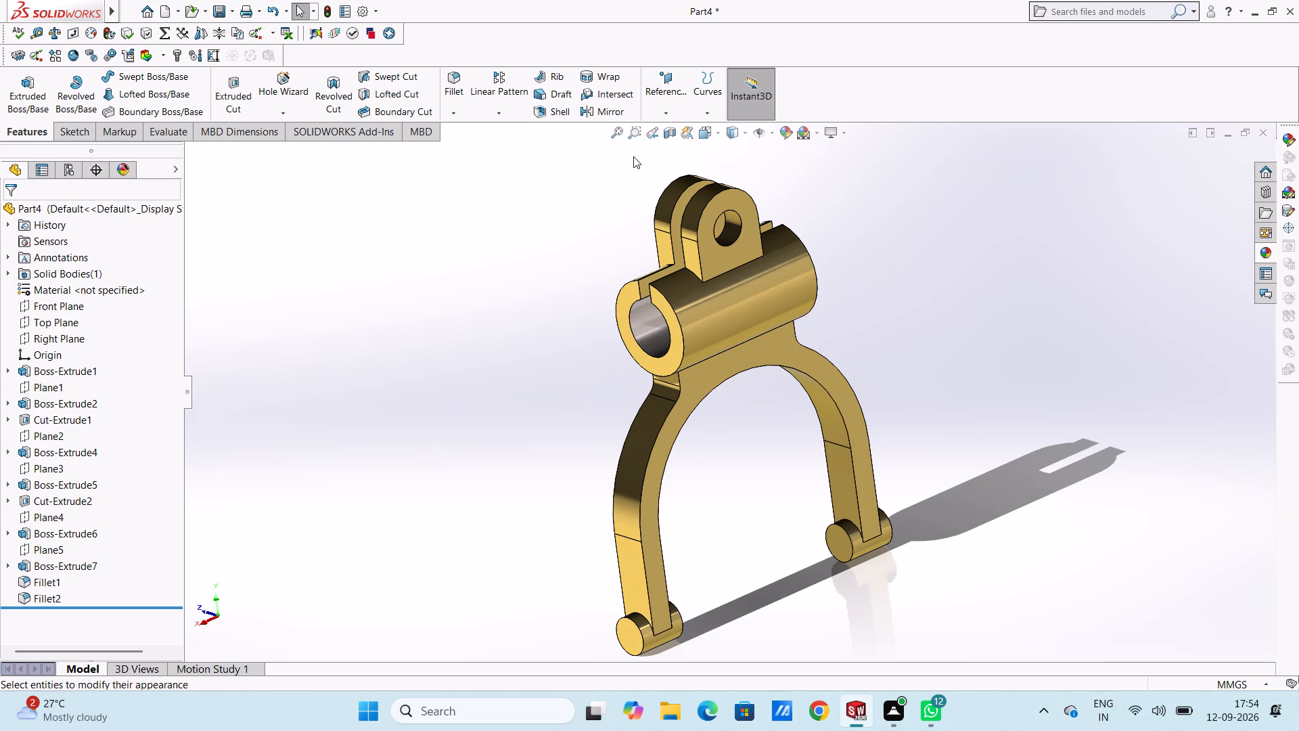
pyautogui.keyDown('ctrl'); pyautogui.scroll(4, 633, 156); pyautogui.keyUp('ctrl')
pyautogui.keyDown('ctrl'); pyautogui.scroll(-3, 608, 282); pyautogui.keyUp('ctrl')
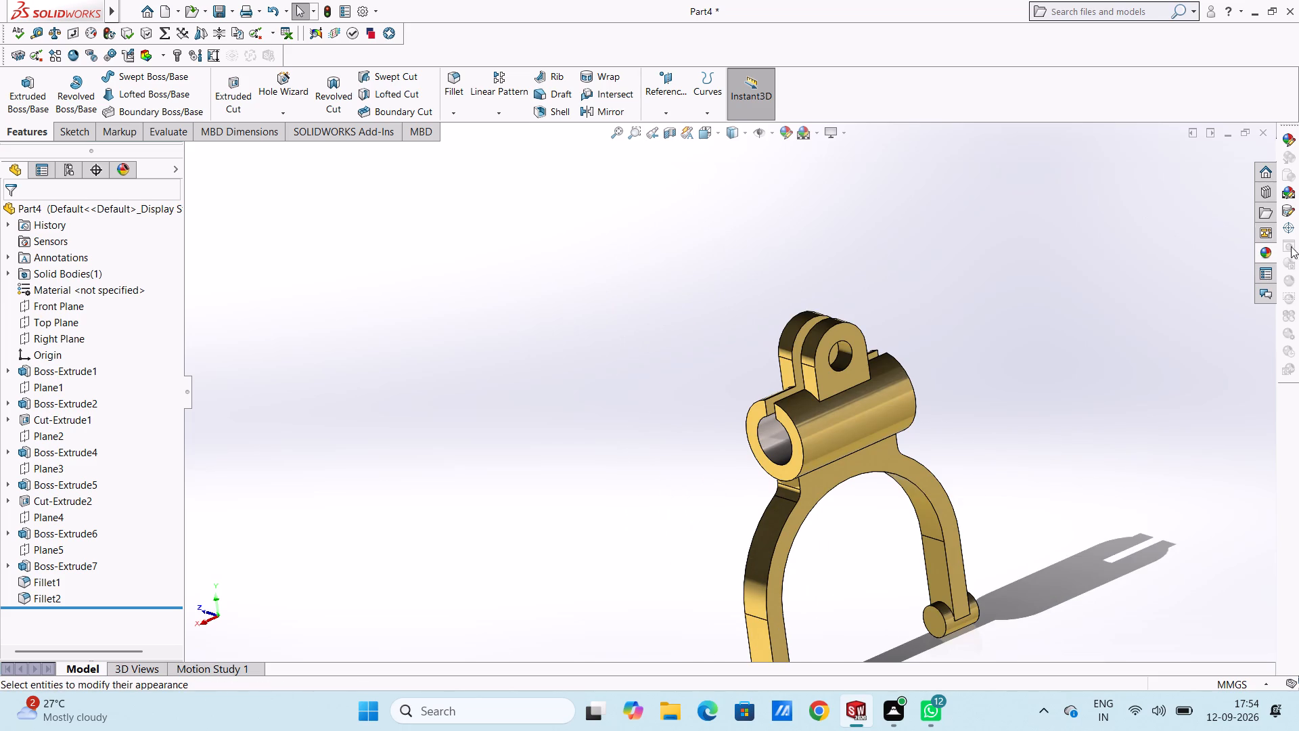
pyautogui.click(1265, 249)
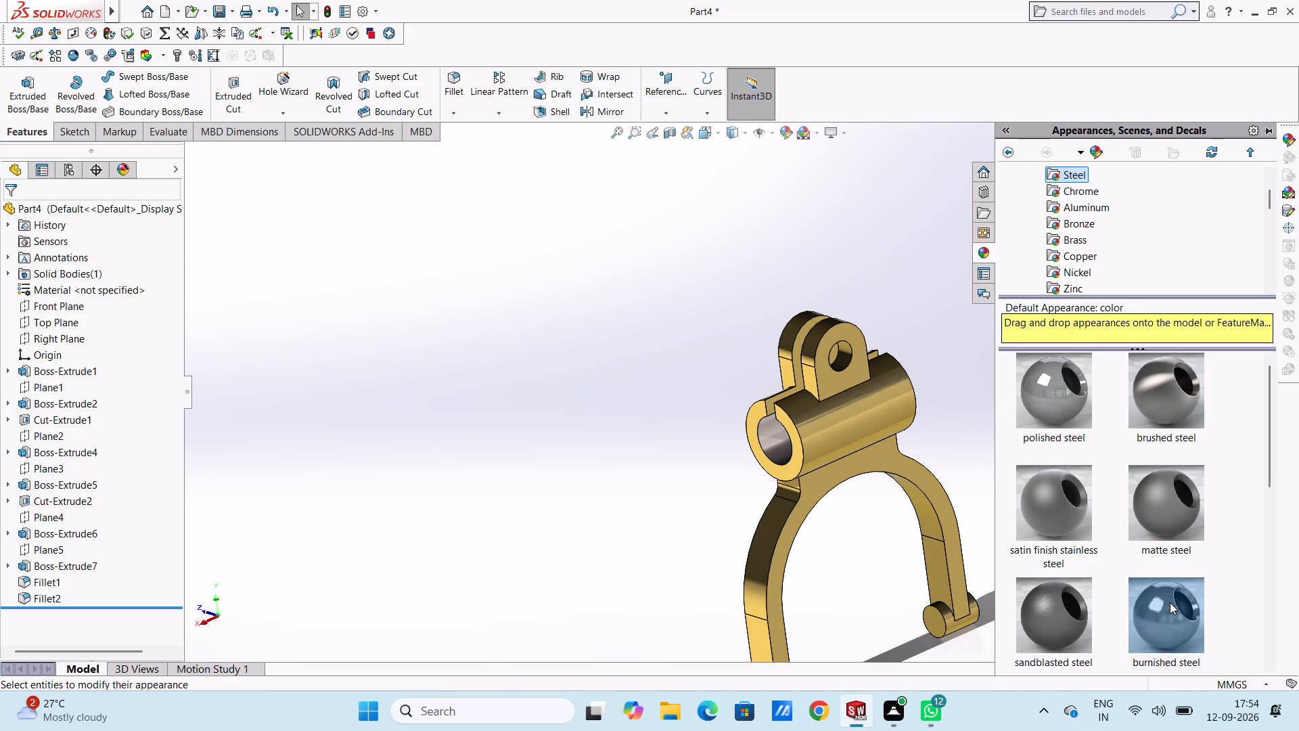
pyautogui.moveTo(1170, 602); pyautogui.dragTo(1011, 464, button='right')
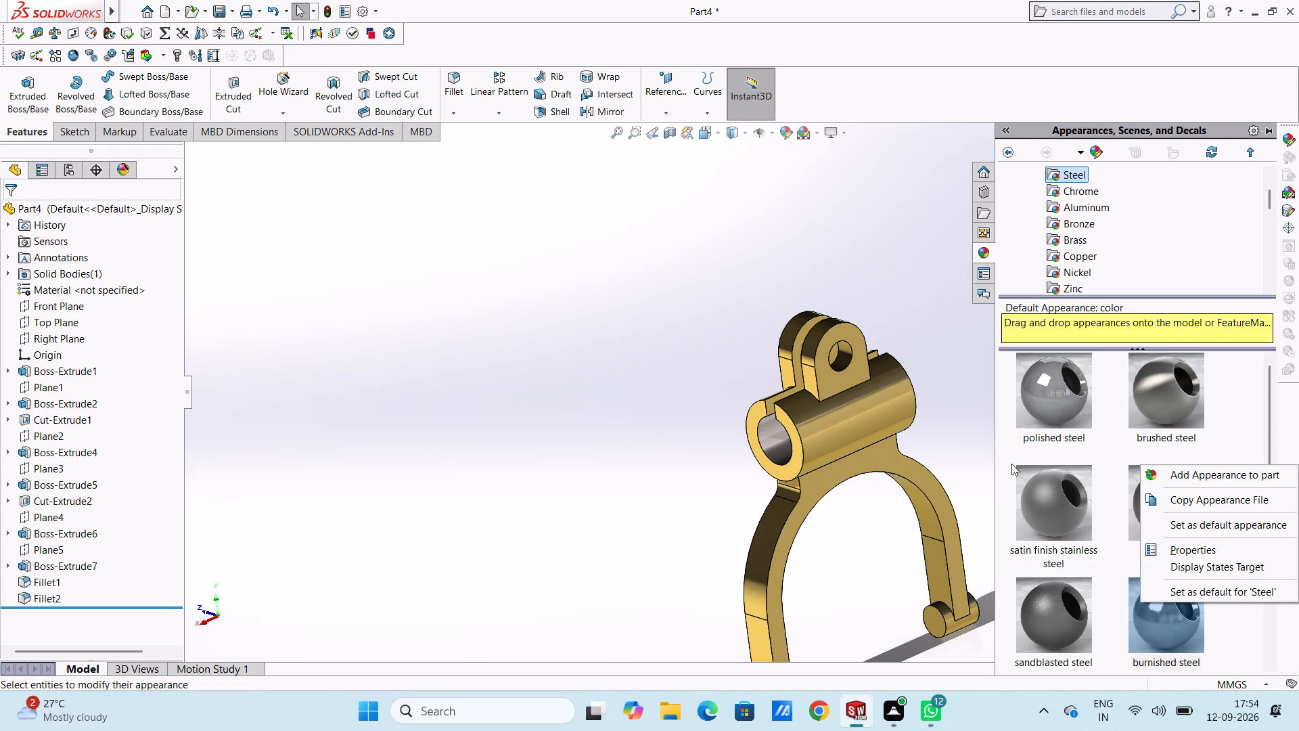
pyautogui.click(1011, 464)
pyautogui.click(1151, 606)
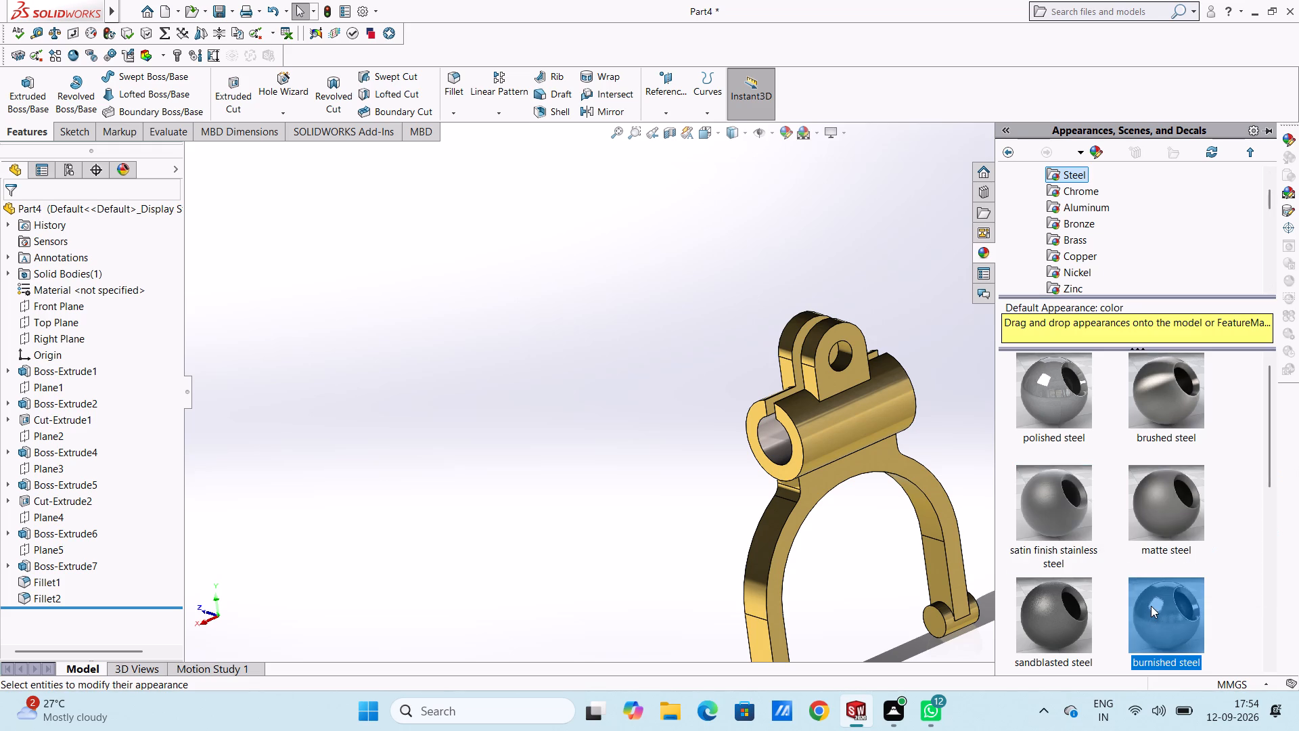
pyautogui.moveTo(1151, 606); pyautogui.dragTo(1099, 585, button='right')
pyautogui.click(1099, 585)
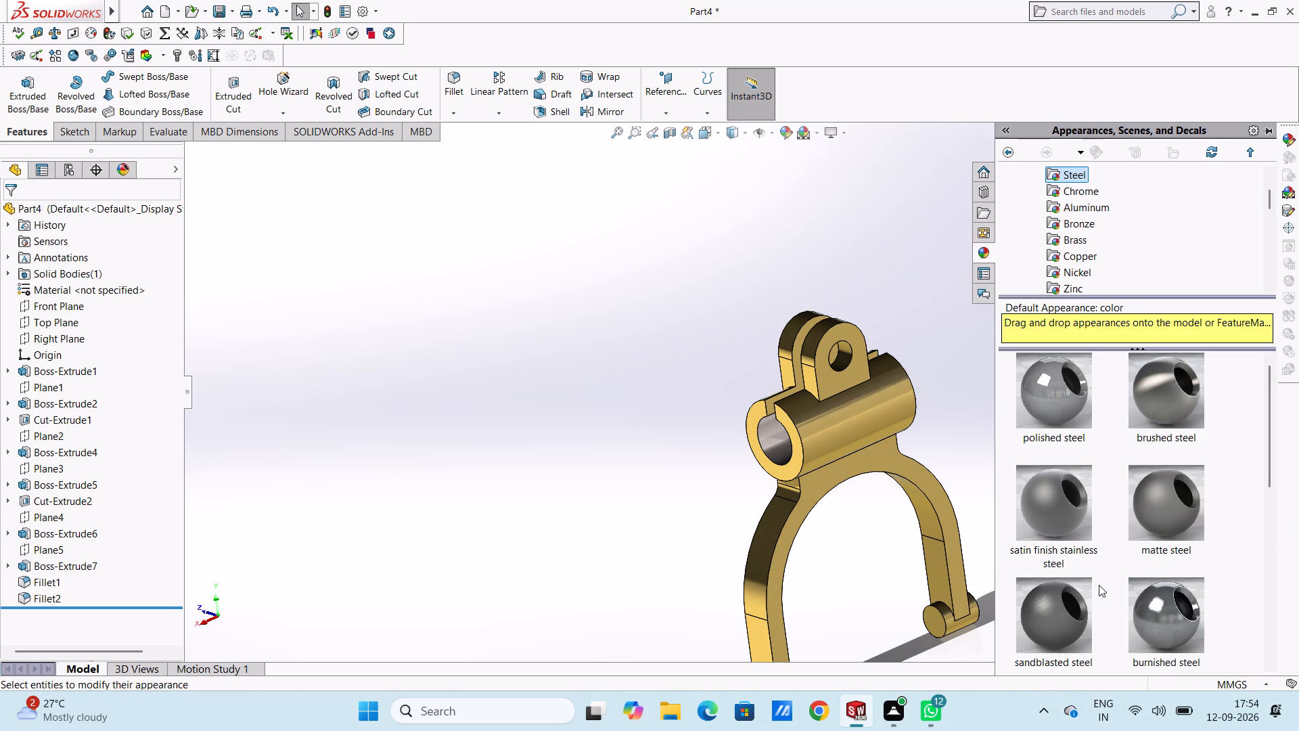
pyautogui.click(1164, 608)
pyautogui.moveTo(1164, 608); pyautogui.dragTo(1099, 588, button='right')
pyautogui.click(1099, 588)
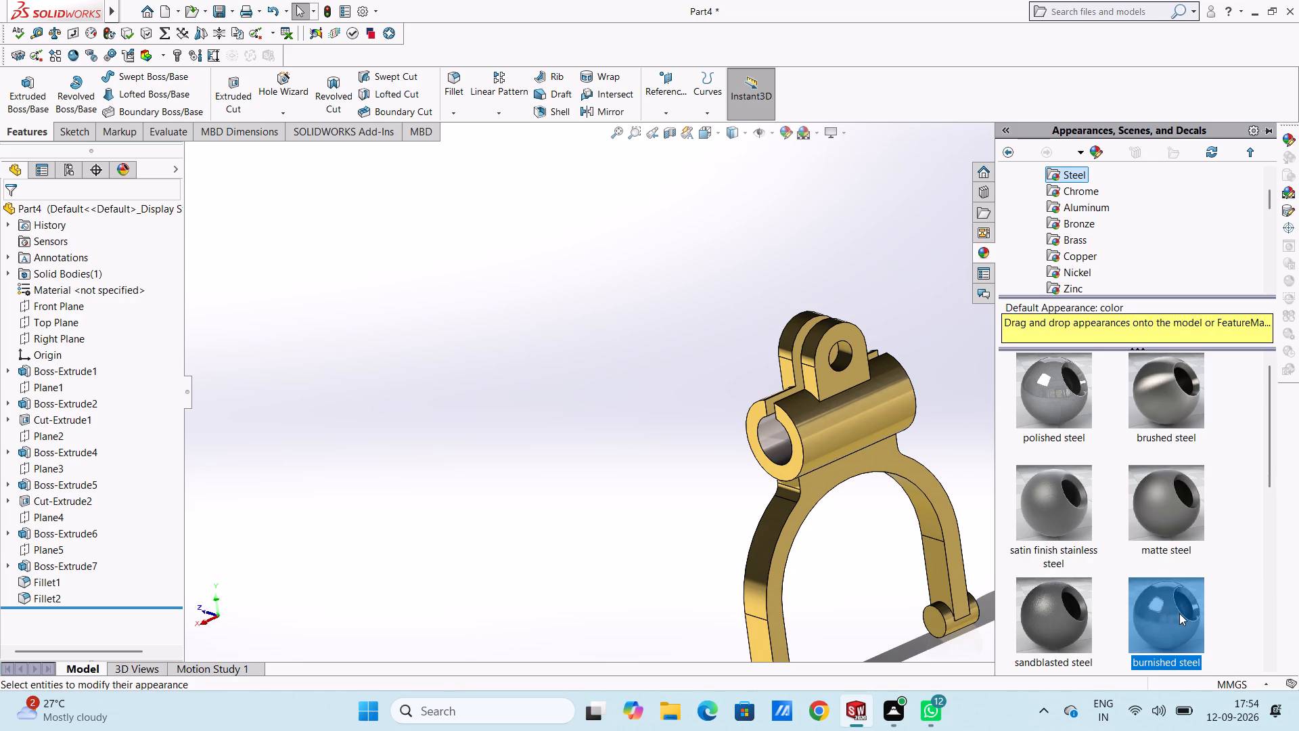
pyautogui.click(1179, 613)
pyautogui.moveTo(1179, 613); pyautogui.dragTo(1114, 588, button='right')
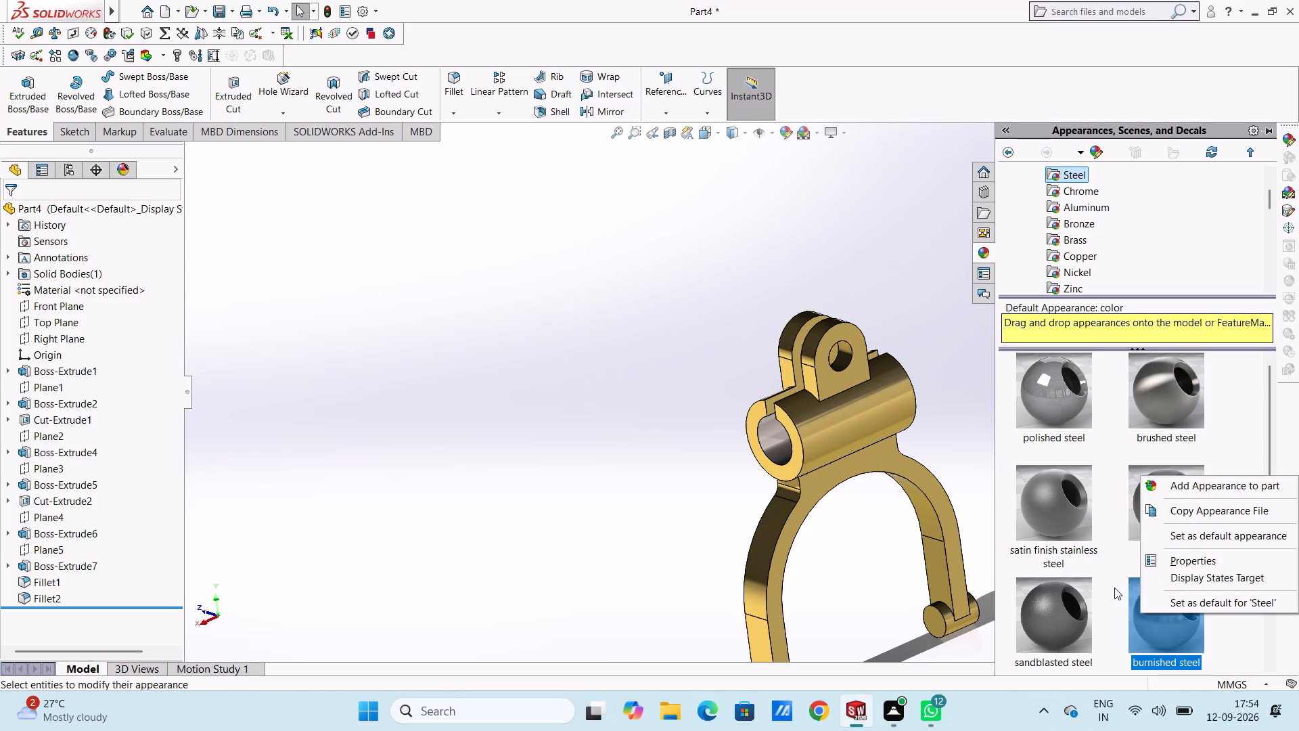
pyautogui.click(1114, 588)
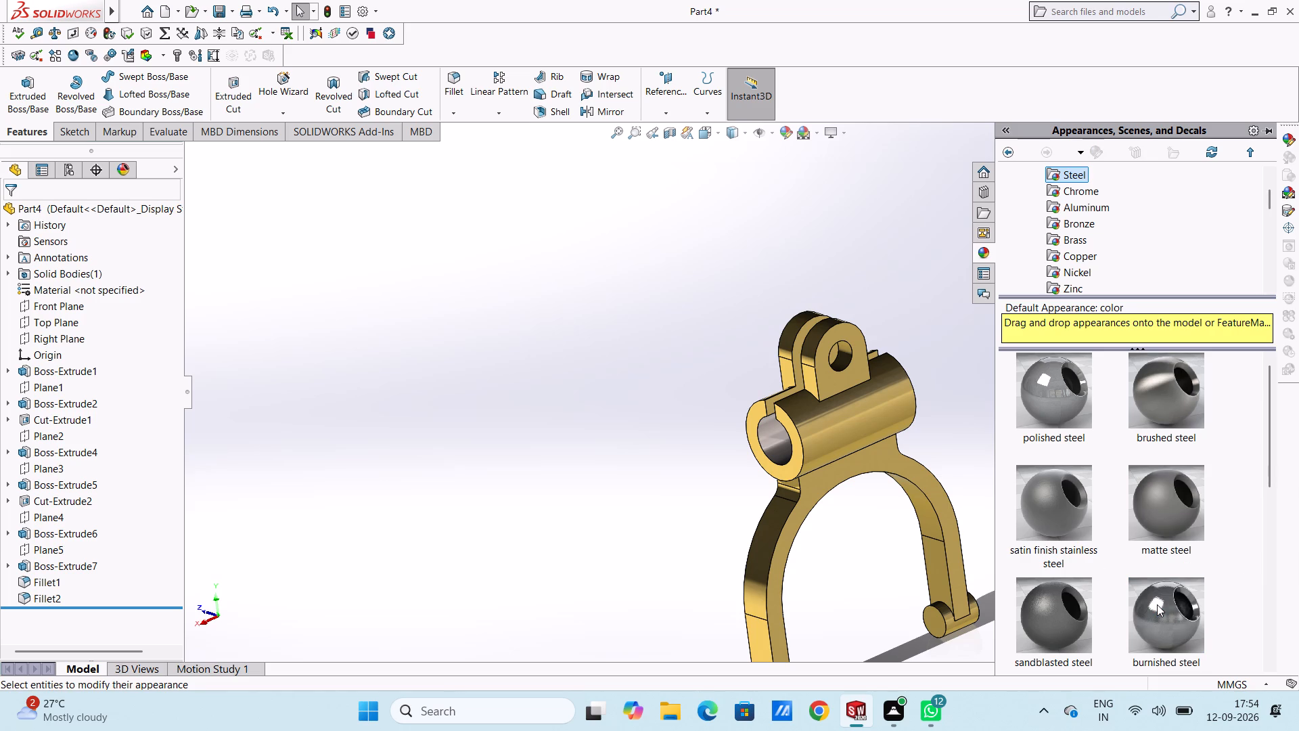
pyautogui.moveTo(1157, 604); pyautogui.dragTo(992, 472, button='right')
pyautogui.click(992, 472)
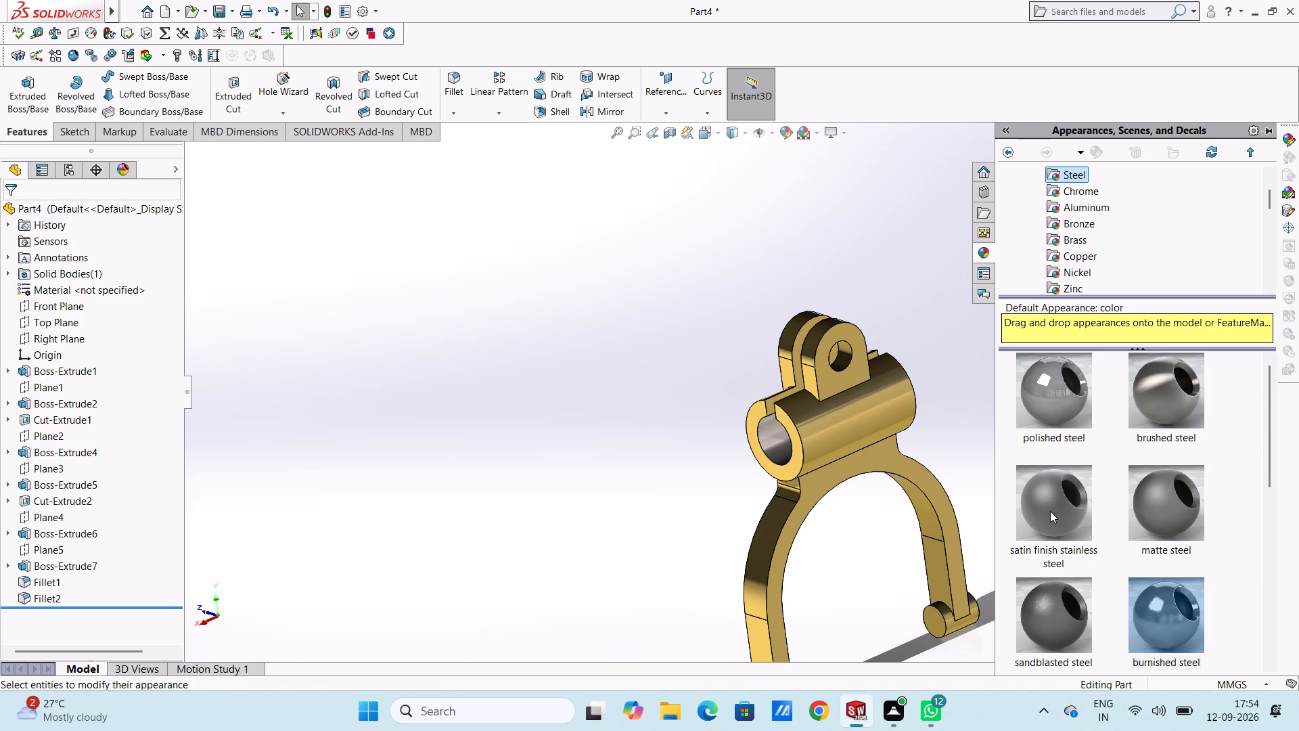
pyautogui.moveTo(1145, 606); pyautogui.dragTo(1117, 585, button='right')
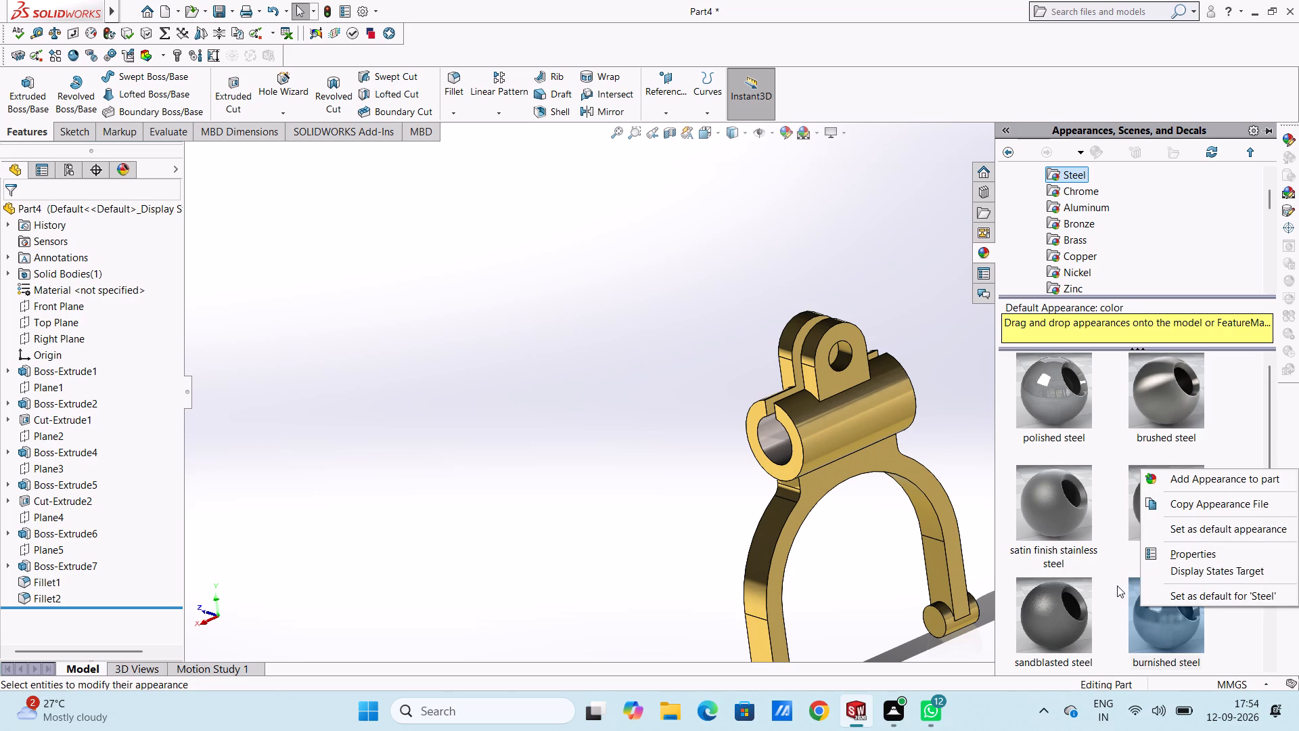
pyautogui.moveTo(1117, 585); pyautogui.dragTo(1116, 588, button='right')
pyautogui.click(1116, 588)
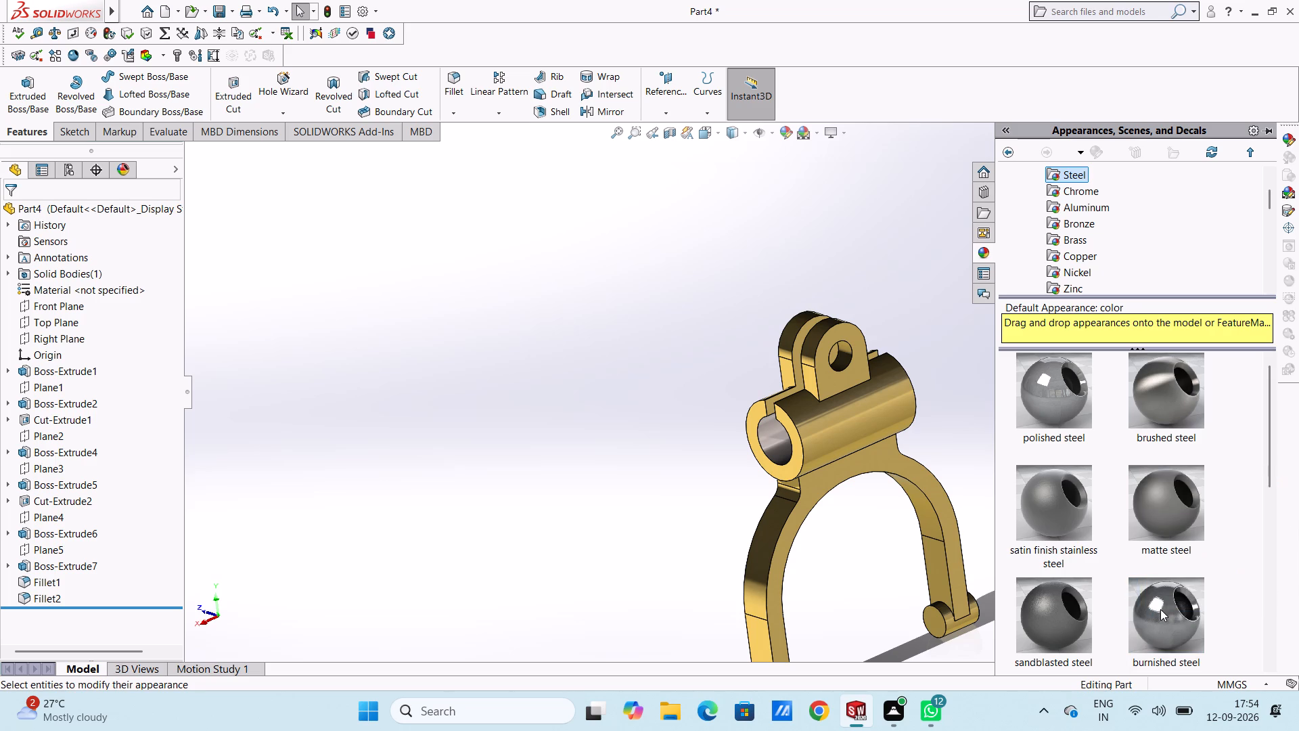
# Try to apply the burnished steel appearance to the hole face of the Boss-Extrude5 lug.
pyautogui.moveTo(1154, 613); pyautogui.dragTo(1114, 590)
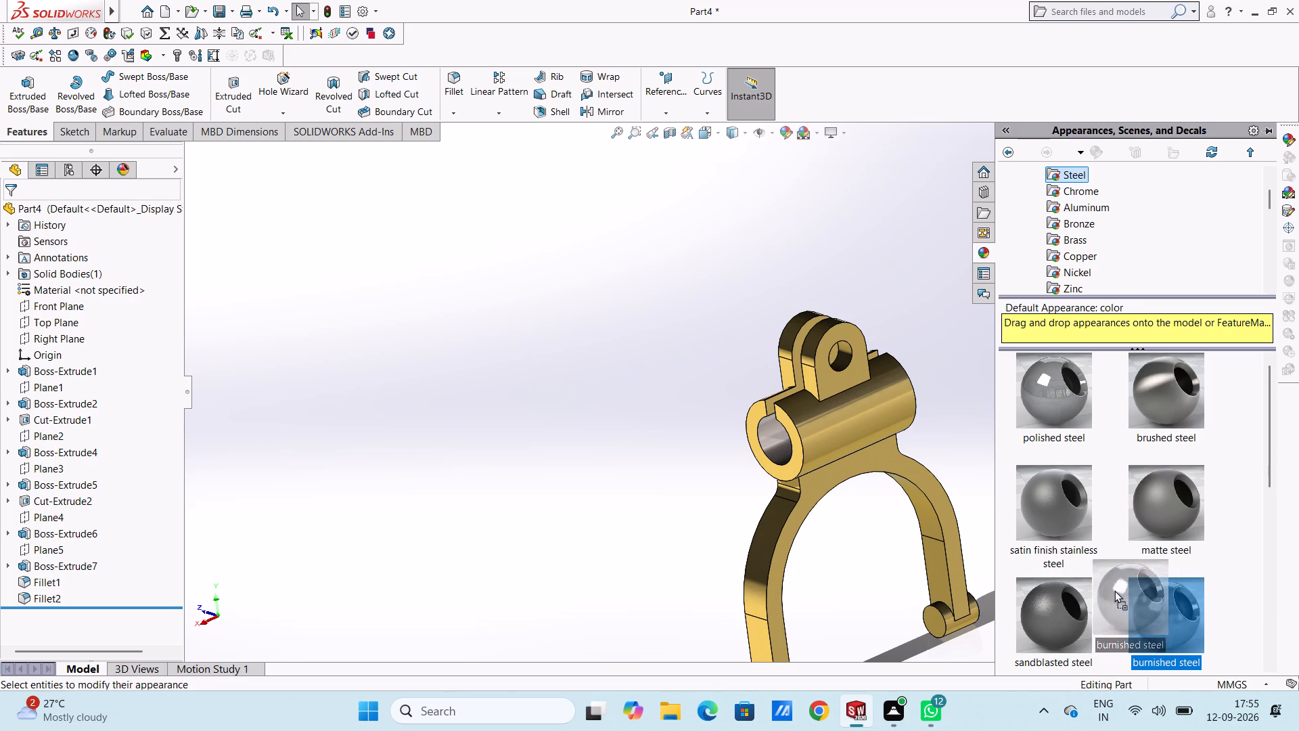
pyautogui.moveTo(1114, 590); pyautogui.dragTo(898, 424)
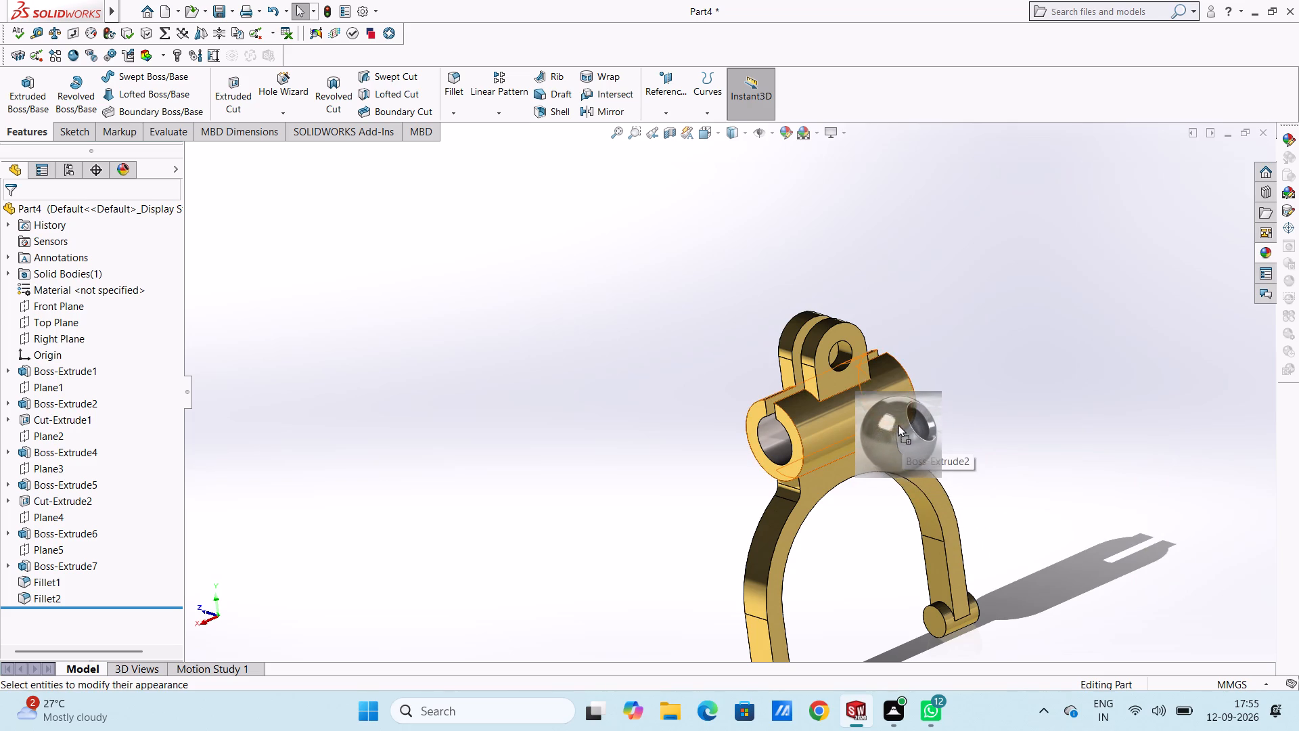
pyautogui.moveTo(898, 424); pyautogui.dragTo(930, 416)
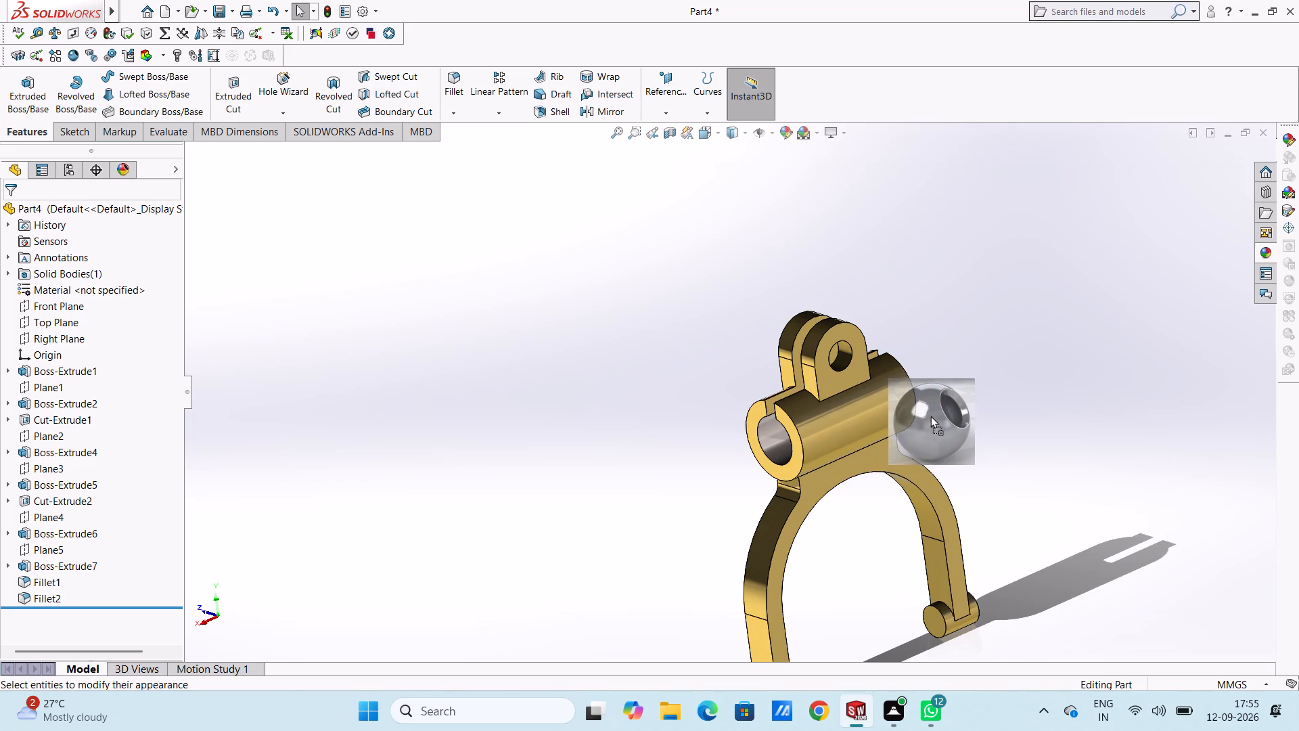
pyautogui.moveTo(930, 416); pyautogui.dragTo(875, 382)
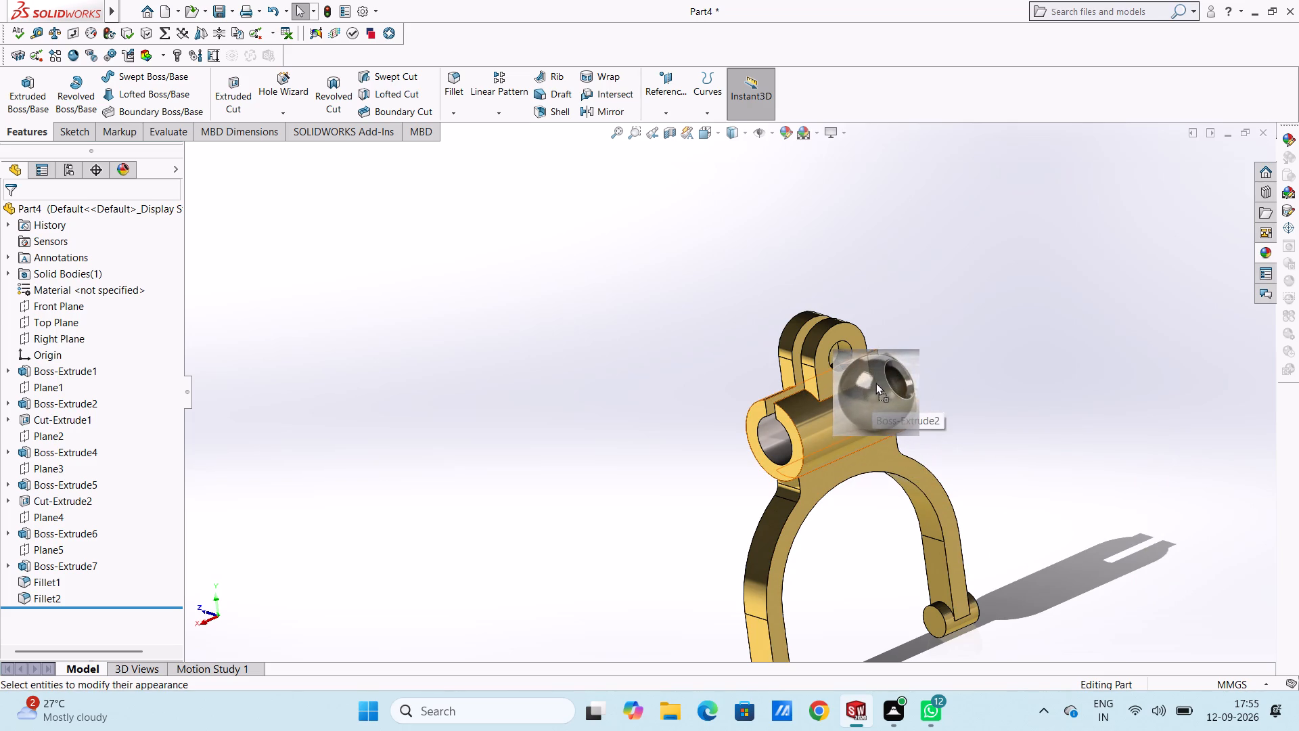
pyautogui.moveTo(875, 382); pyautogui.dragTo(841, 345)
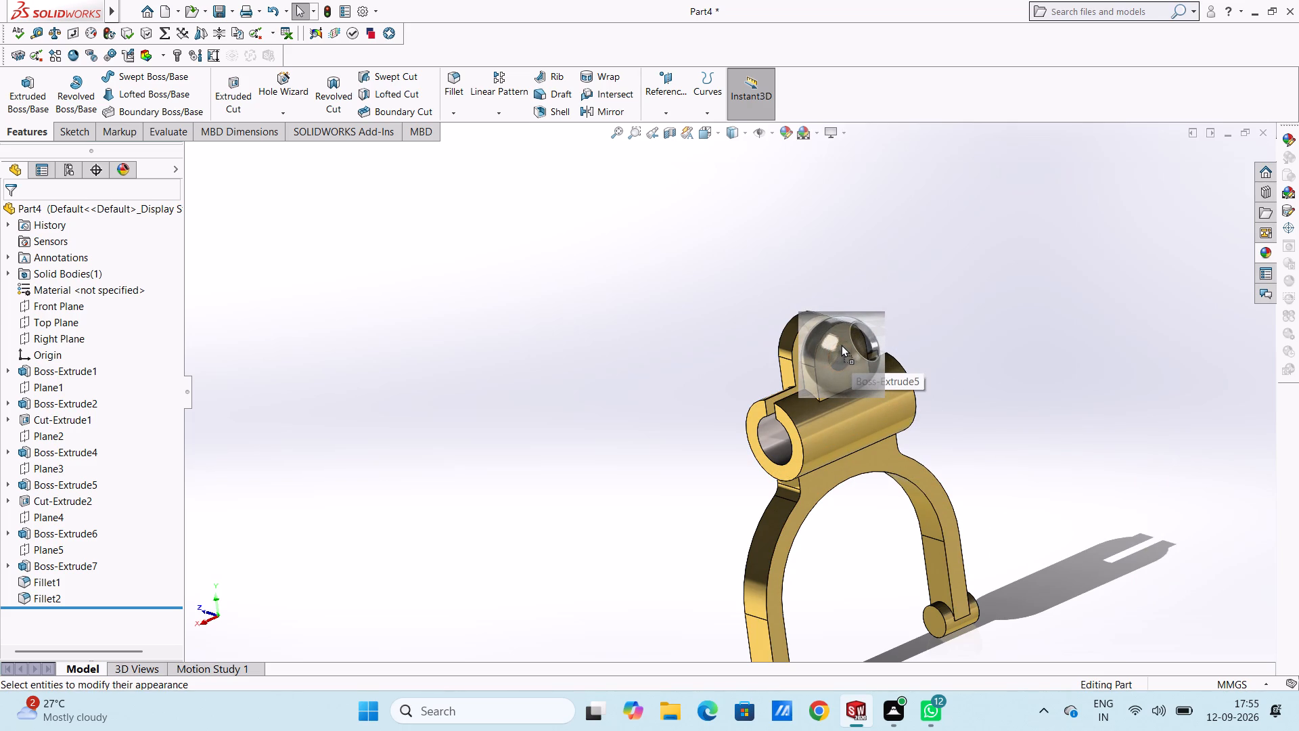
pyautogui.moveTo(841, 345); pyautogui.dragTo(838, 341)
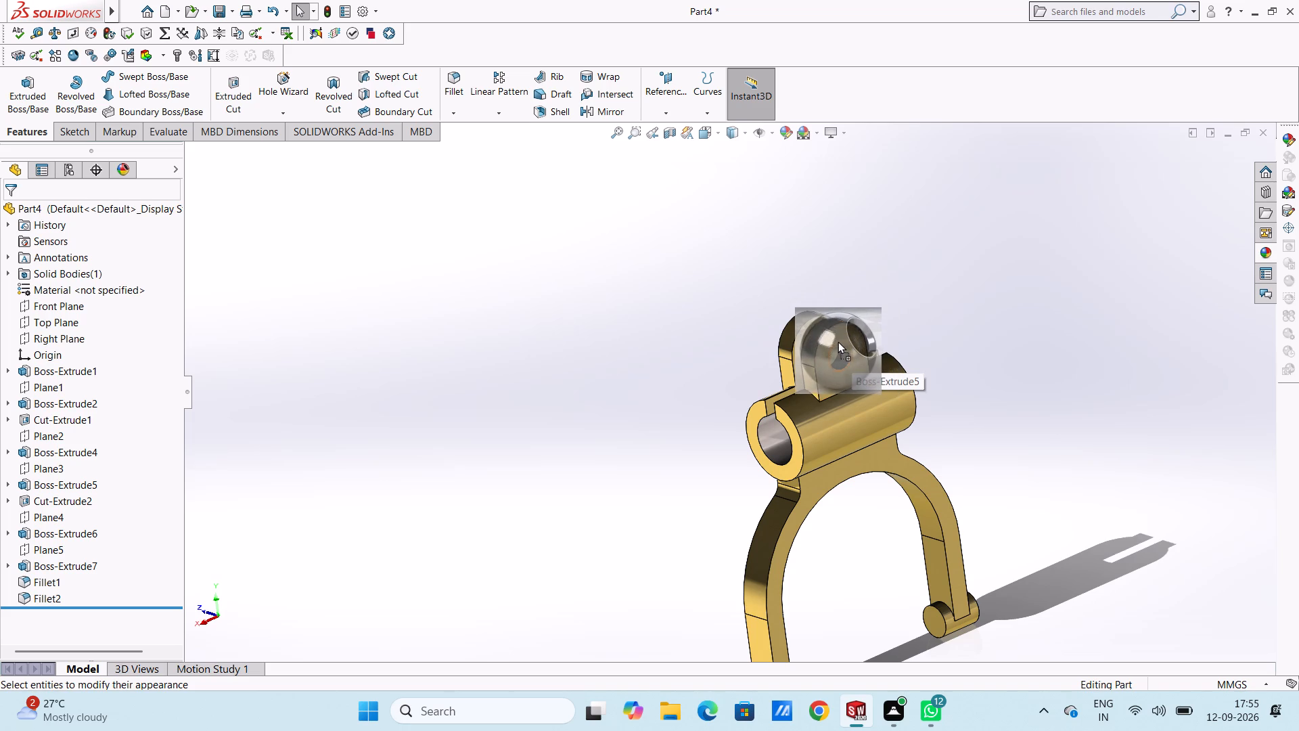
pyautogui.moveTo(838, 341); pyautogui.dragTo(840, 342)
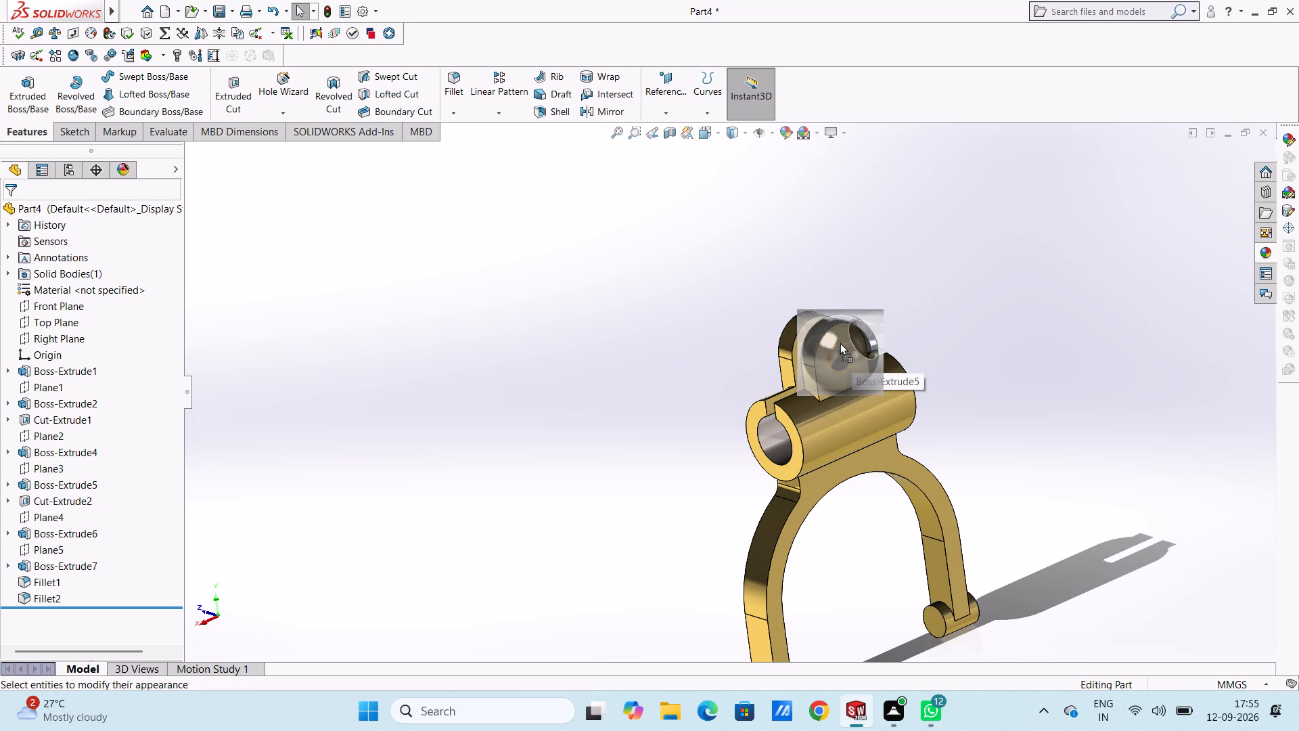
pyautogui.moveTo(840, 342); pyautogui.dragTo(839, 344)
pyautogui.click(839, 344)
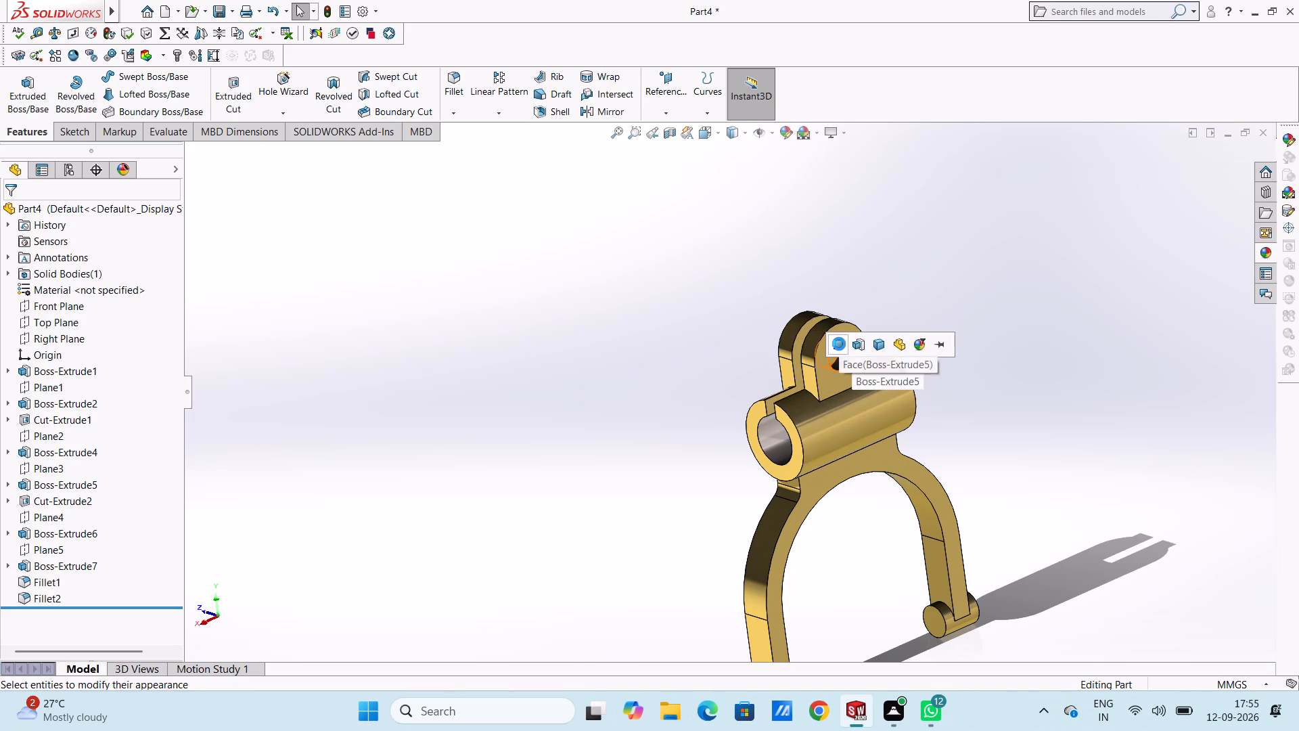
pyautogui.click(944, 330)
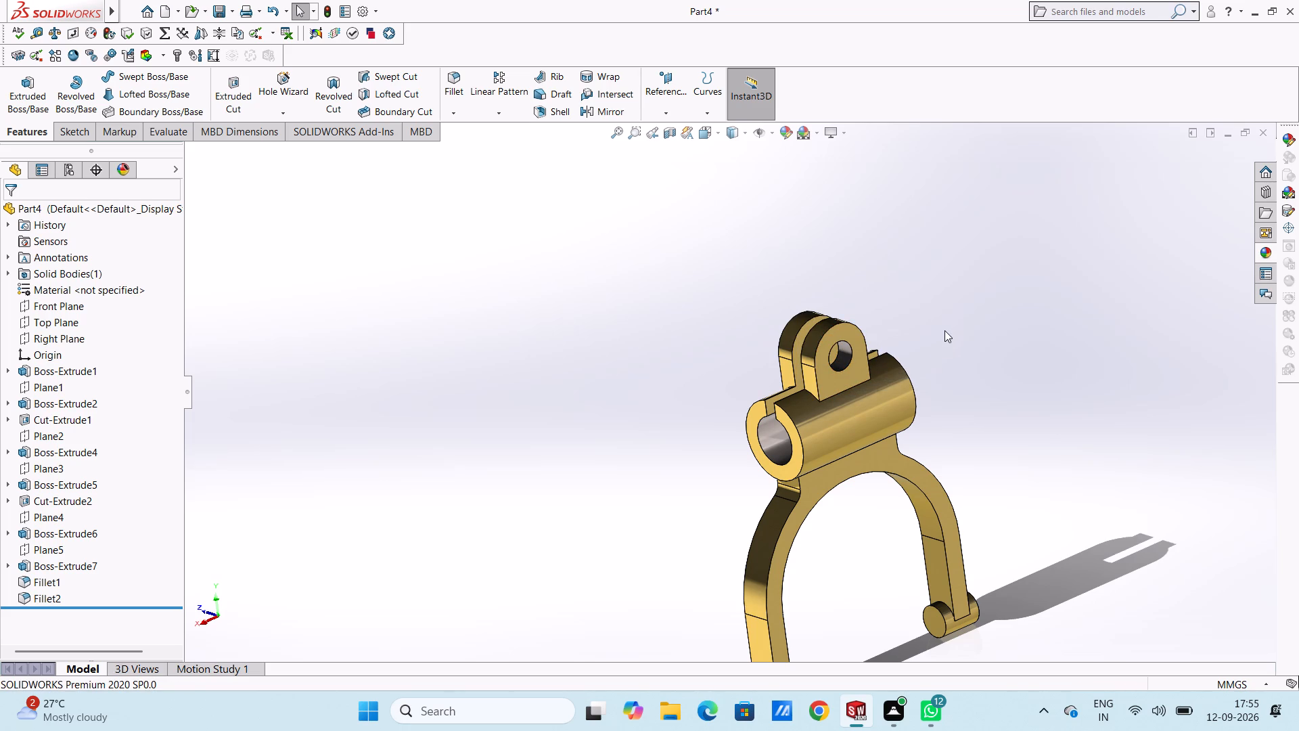
# Save the part in the Documents folder under the name "split collar u fork hanger with top eye".
pyautogui.hotkey('ctrl', '7')
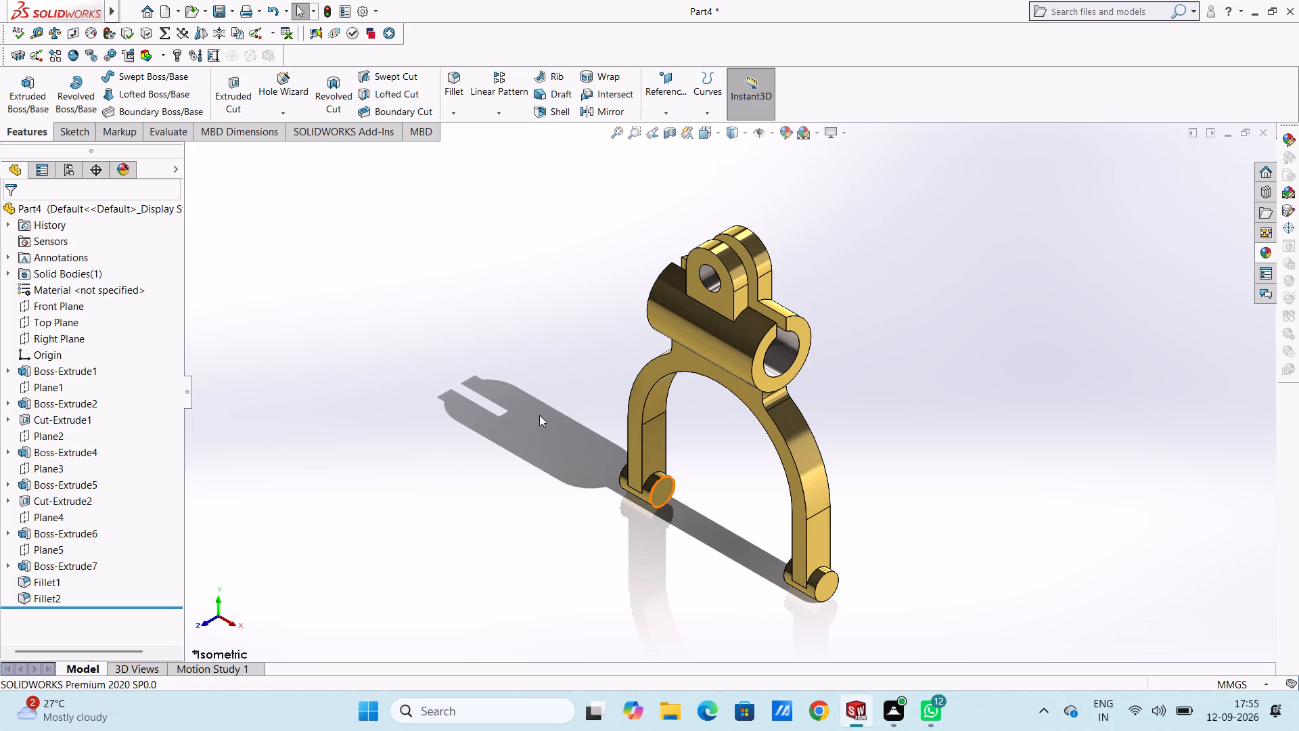
pyautogui.hotkey('ctrl', 's')
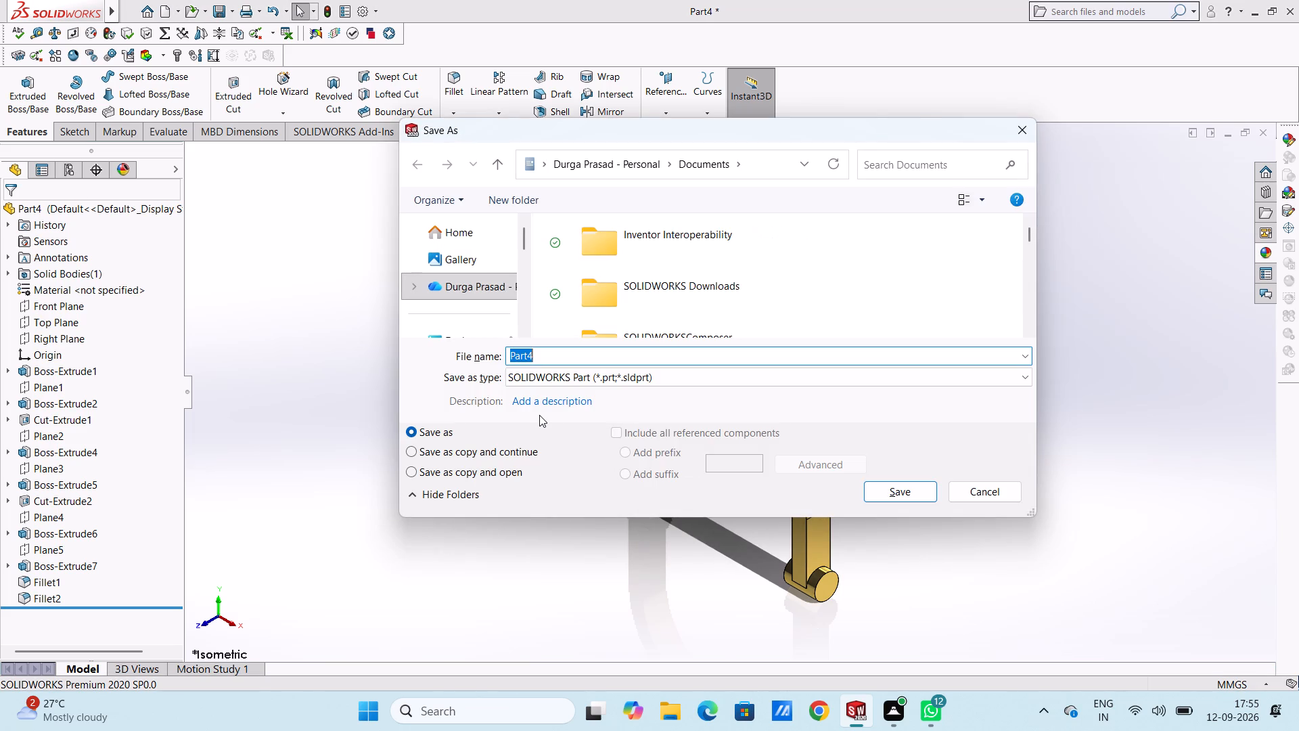
pyautogui.press('s')
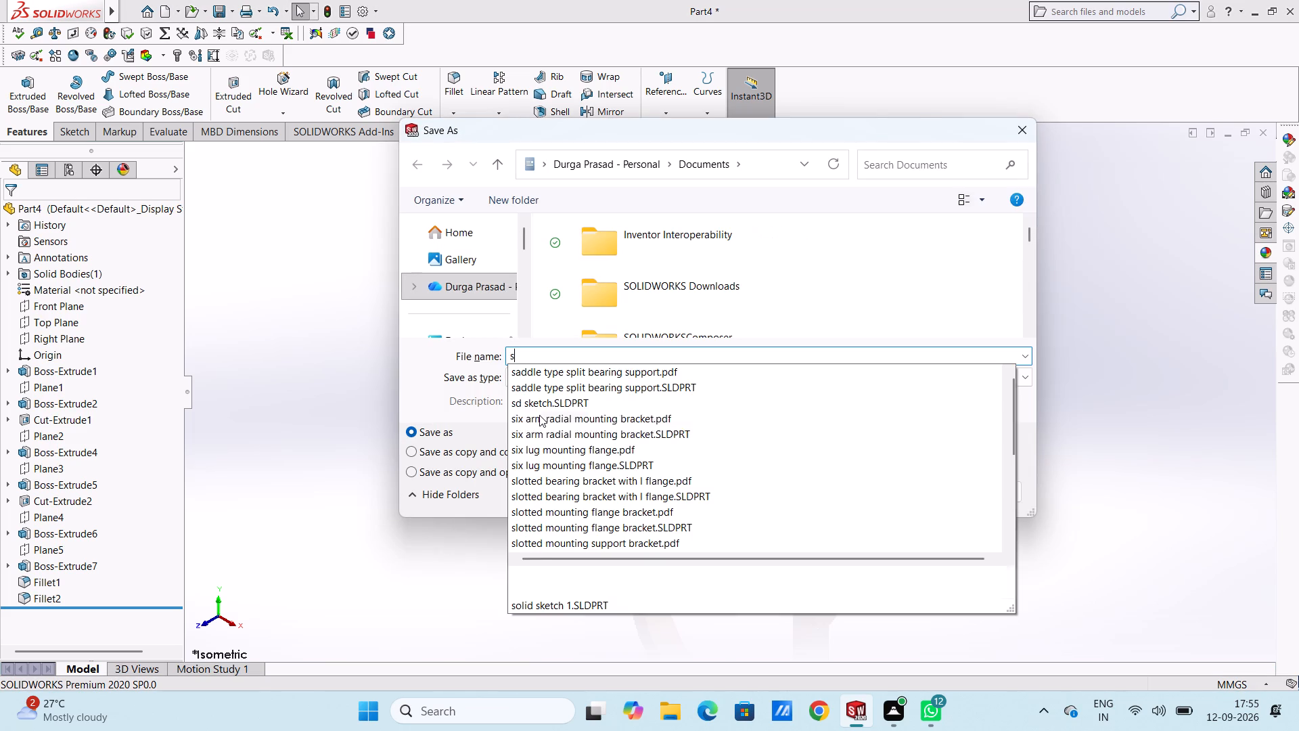
pyautogui.write('plit')
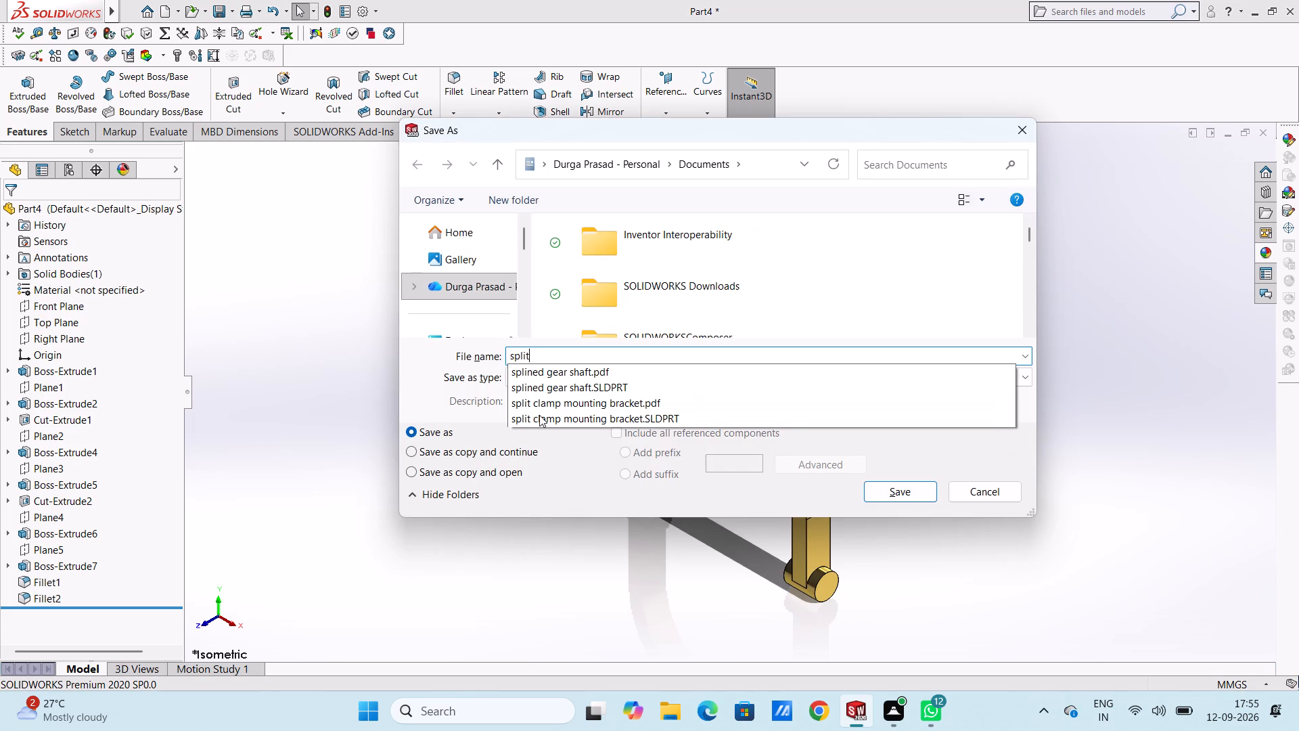
pyautogui.press('space')
pyautogui.press('c')
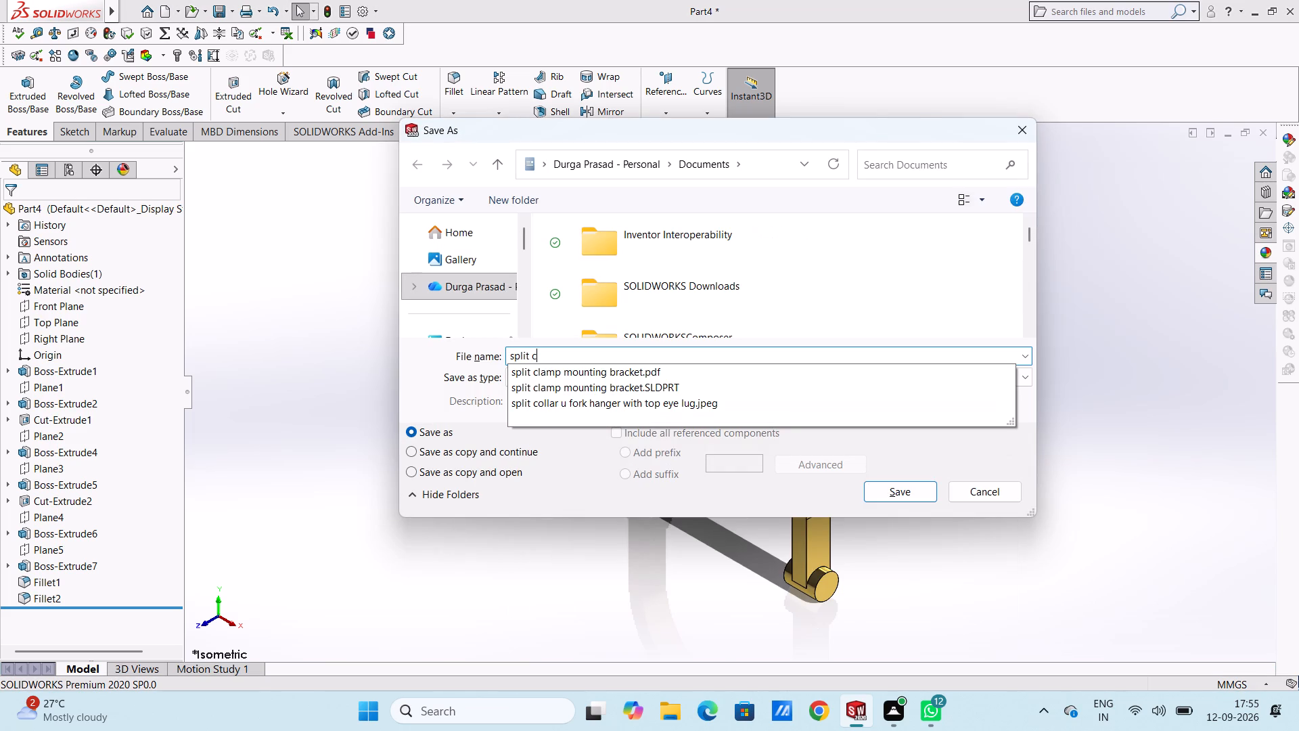
pyautogui.write('oll')
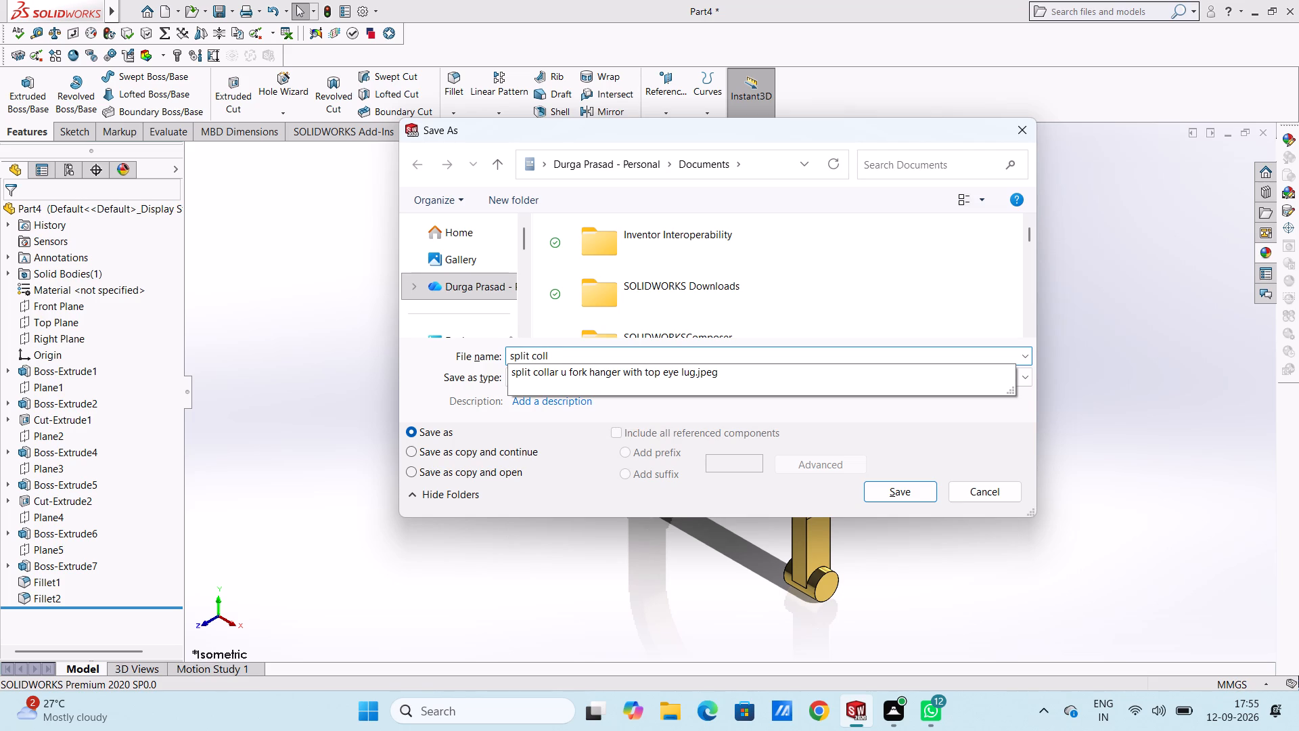
pyautogui.write('ar')
pyautogui.press('space')
pyautogui.write('u fork')
pyautogui.press('space')
pyautogui.write('ha')
pyautogui.write('nger')
pyautogui.press('space')
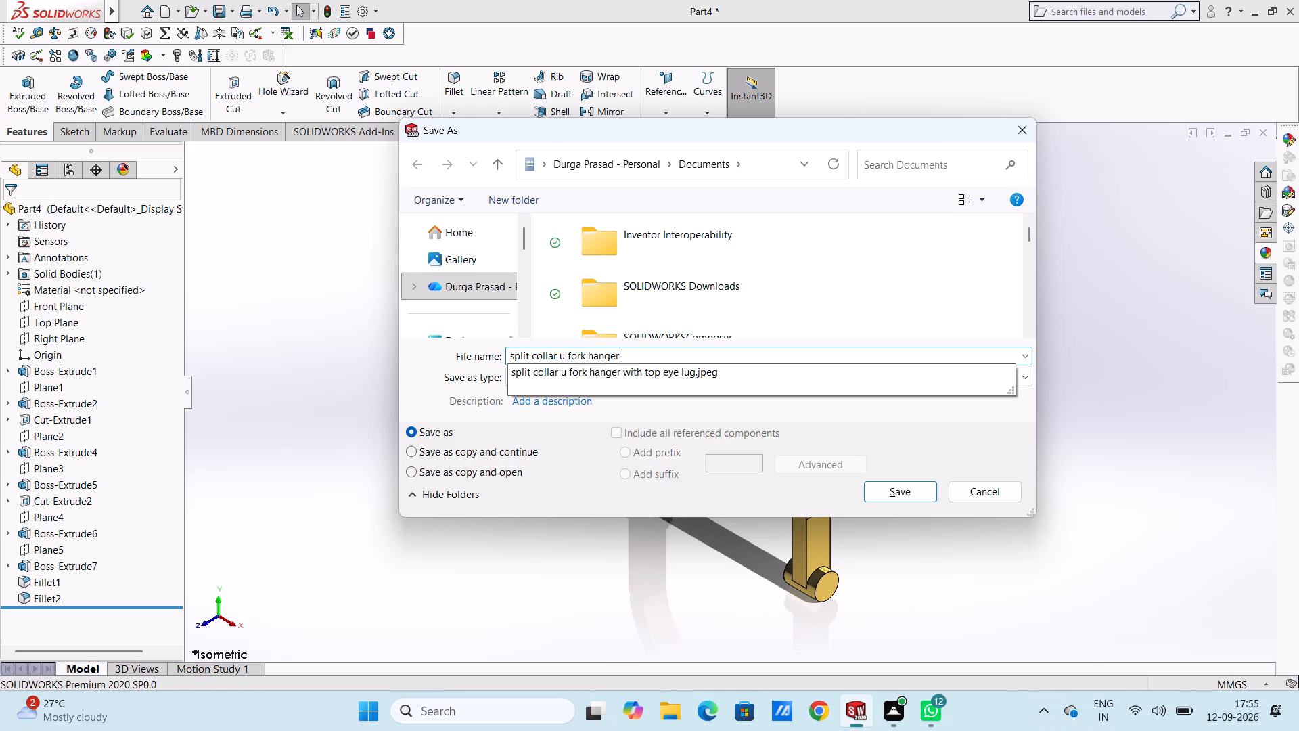
pyautogui.write('with')
pyautogui.press('space')
pyautogui.write('top')
pyautogui.press('space')
pyautogui.write('eye')
pyautogui.click(916, 487)
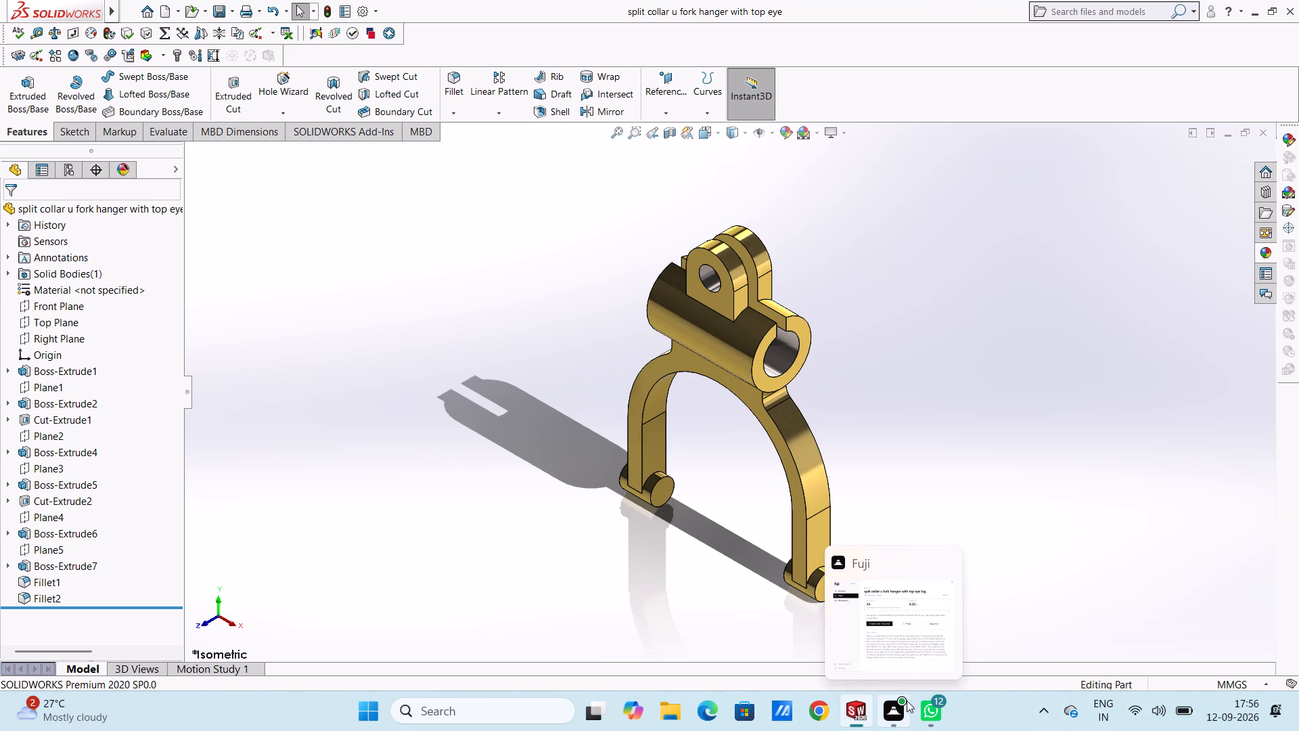
# Export the part as an Adobe PDF to the Documents folder, keeping the file name "split collar u fork hanger with top eye".
pyautogui.click(231, 12)
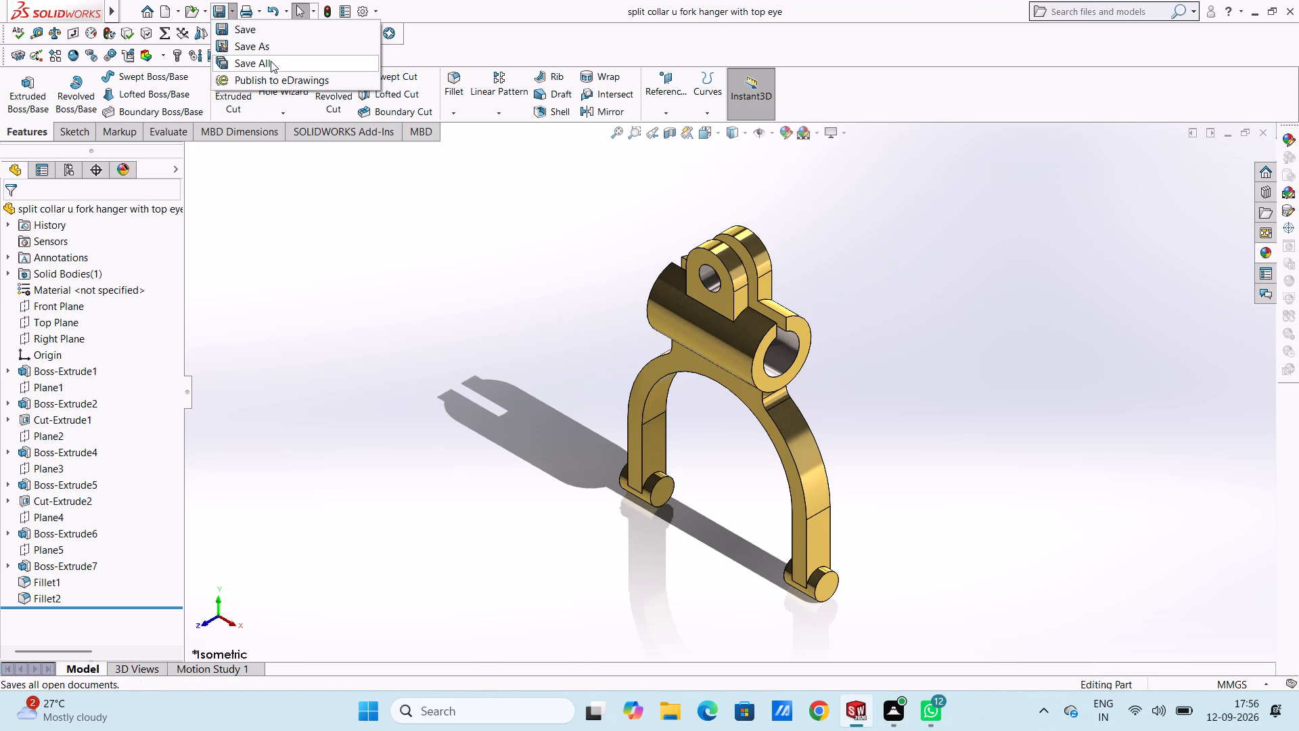
pyautogui.click(270, 45)
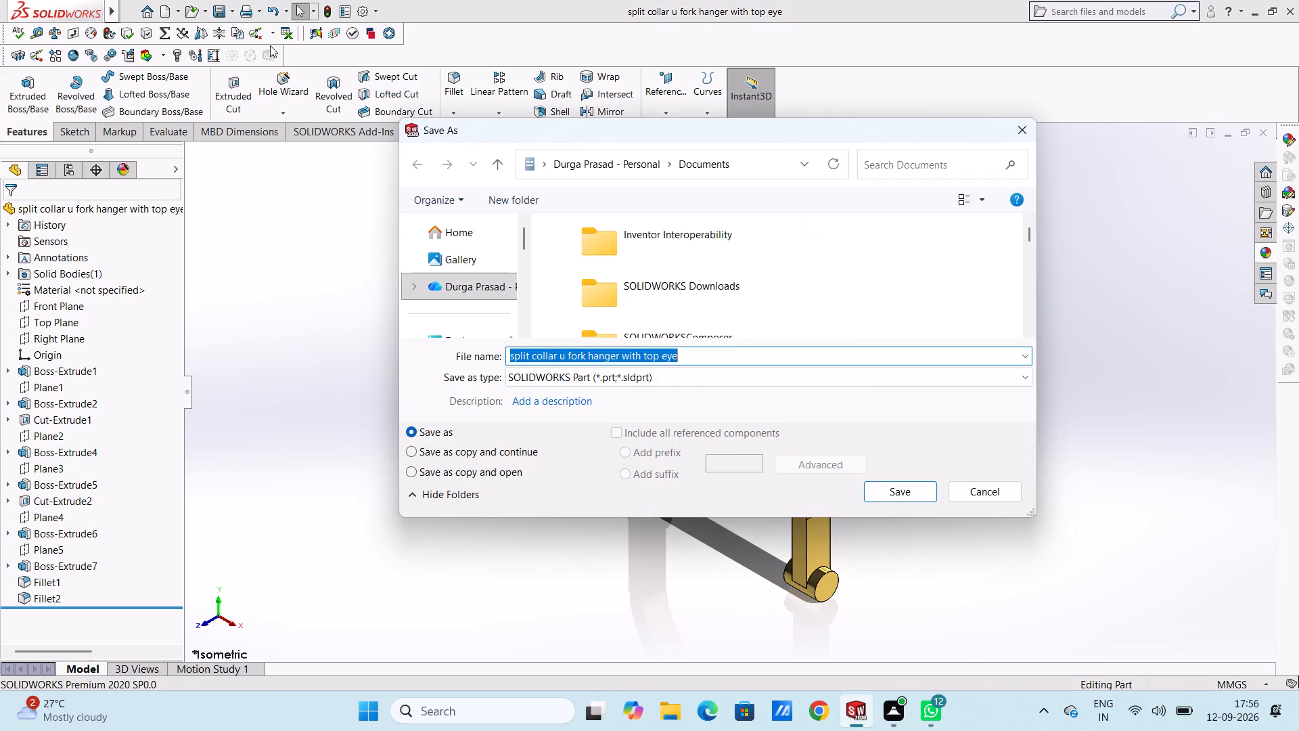
pyautogui.click(708, 381)
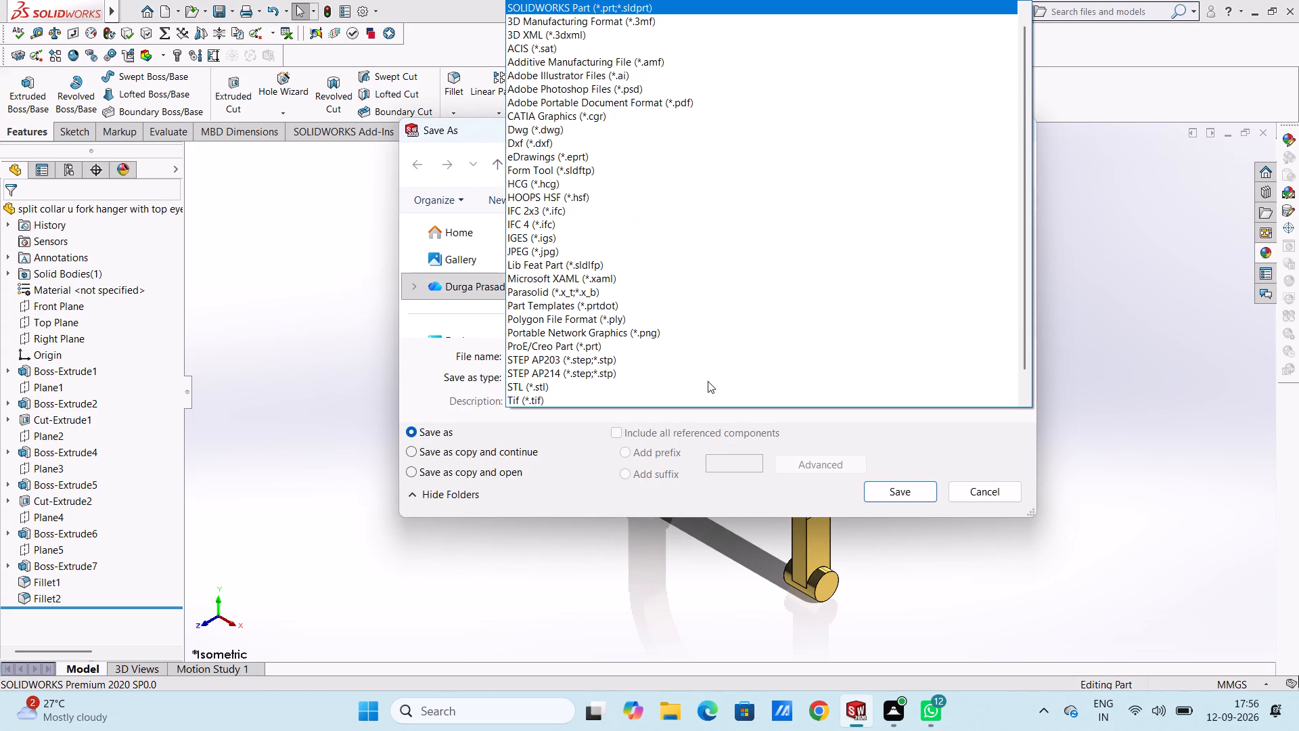
pyautogui.click(644, 99)
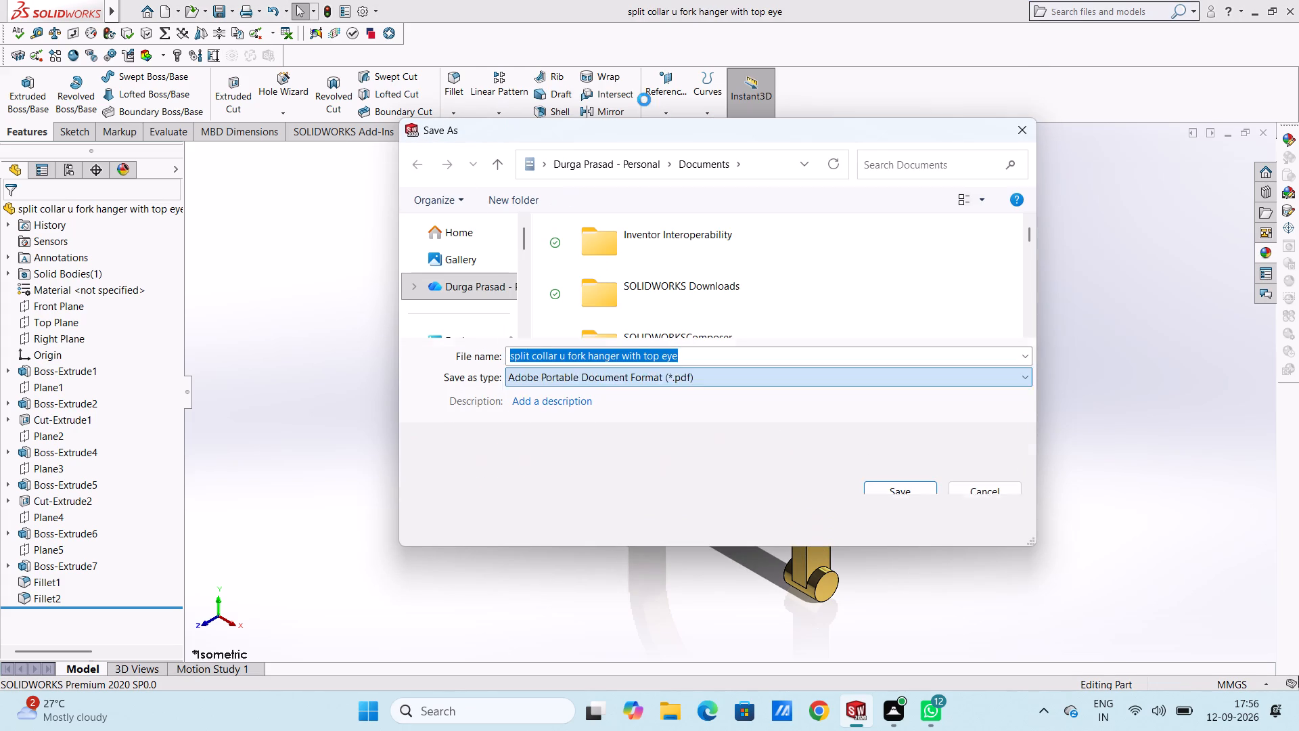
pyautogui.click(894, 517)
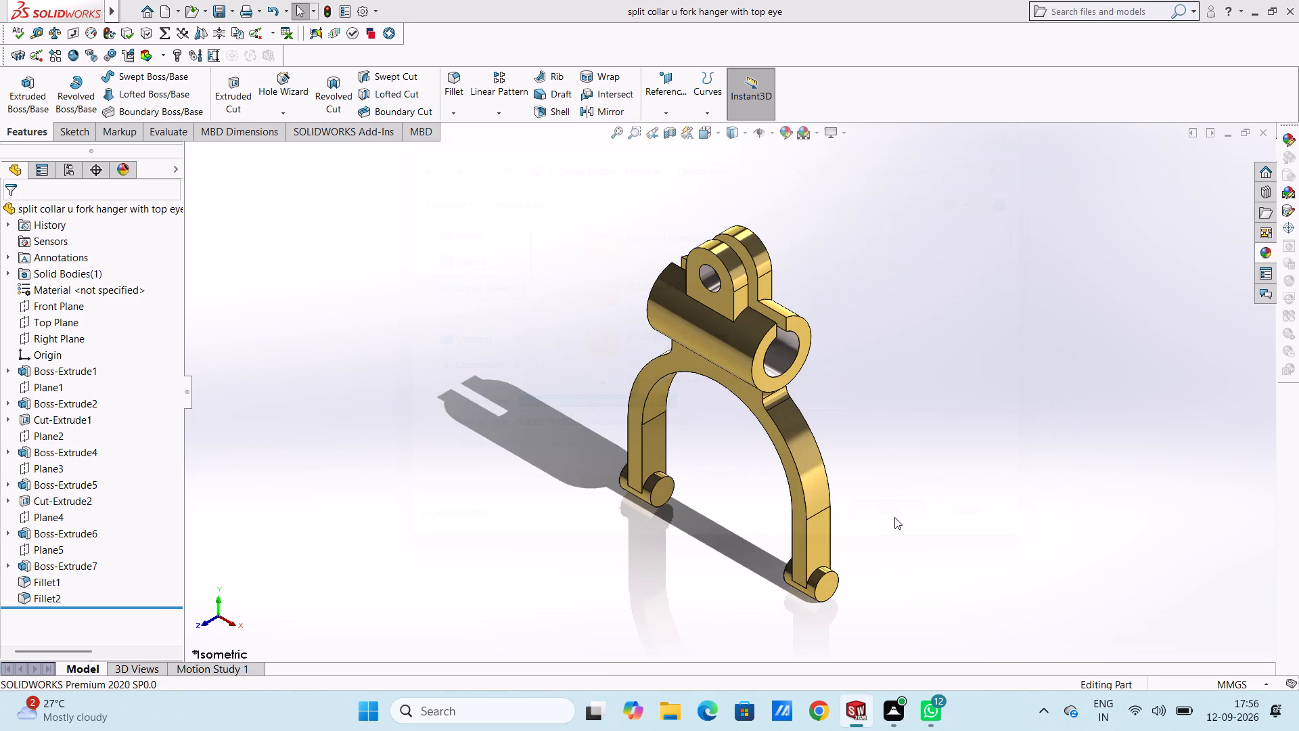